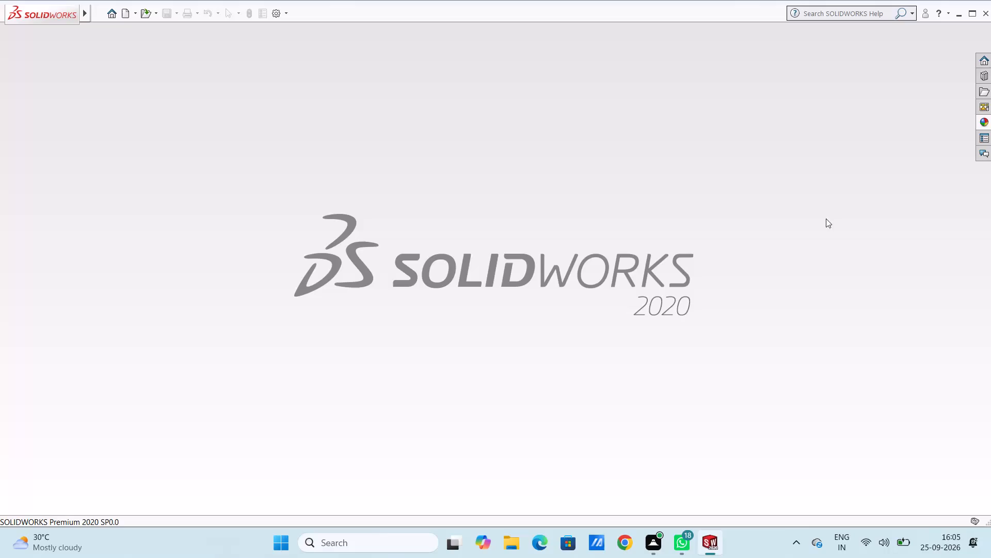
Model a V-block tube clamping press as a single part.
Create a new part document.
click(122, 13)
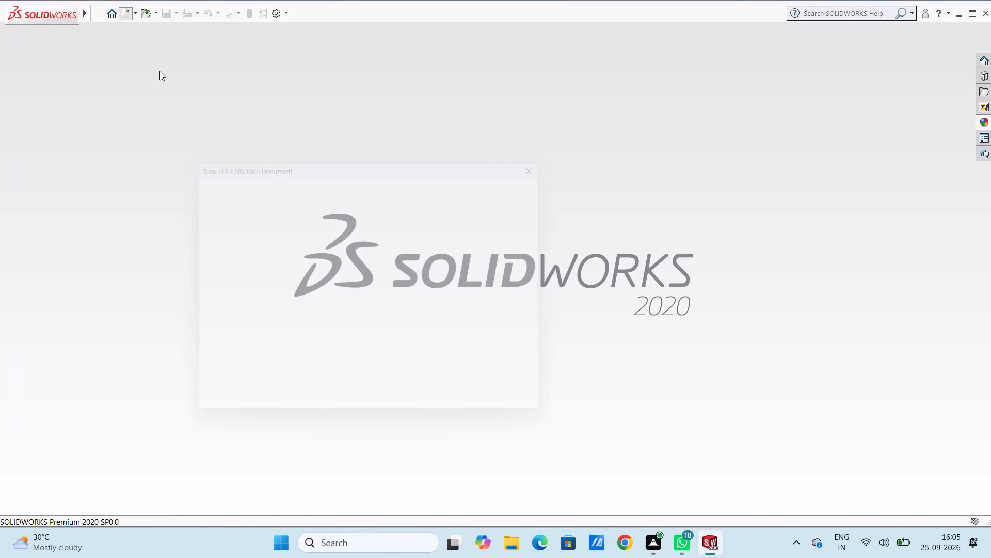
click(419, 402)
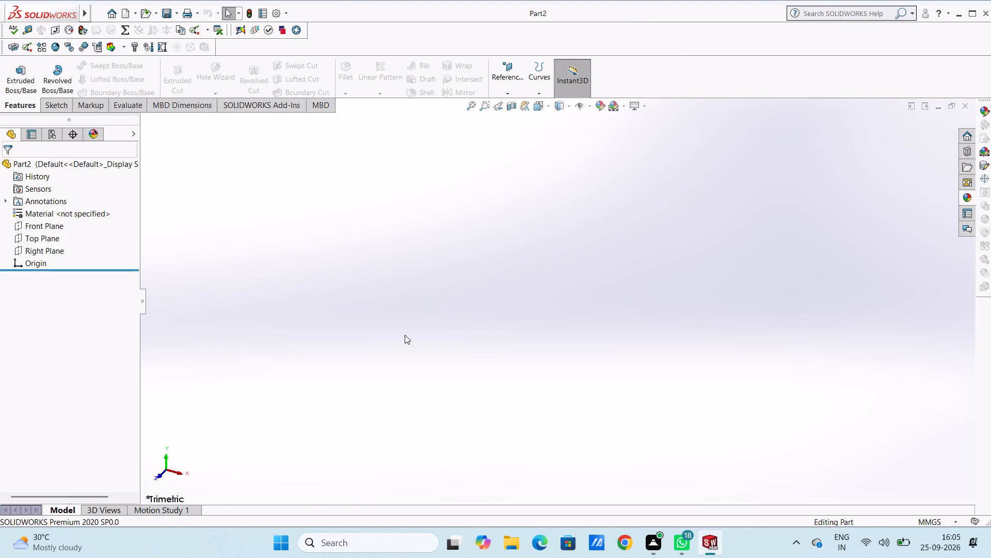
Sketch a centre rectangle about the origin on the Top Plane, 80 mm high and 200 mm wide.
click(54, 237)
click(64, 226)
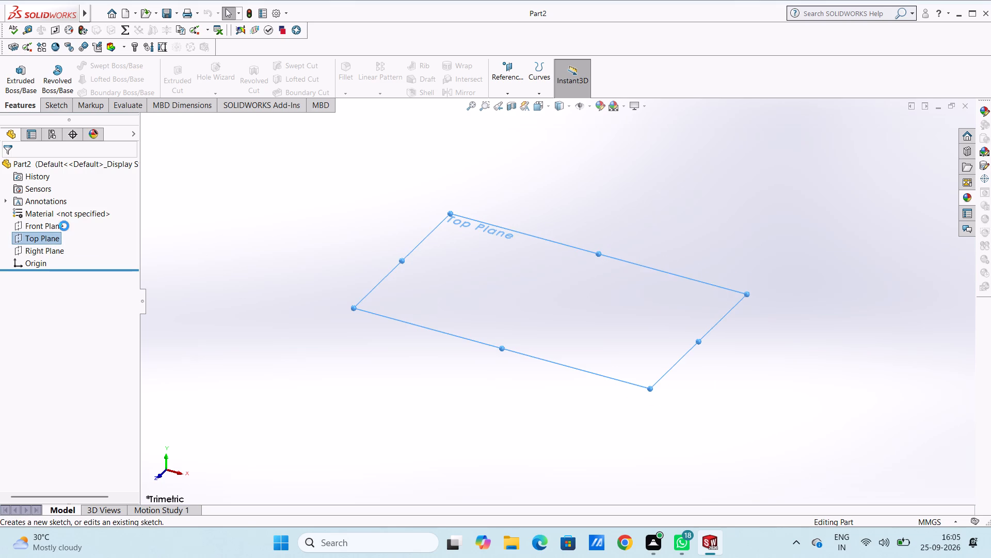
click(271, 251)
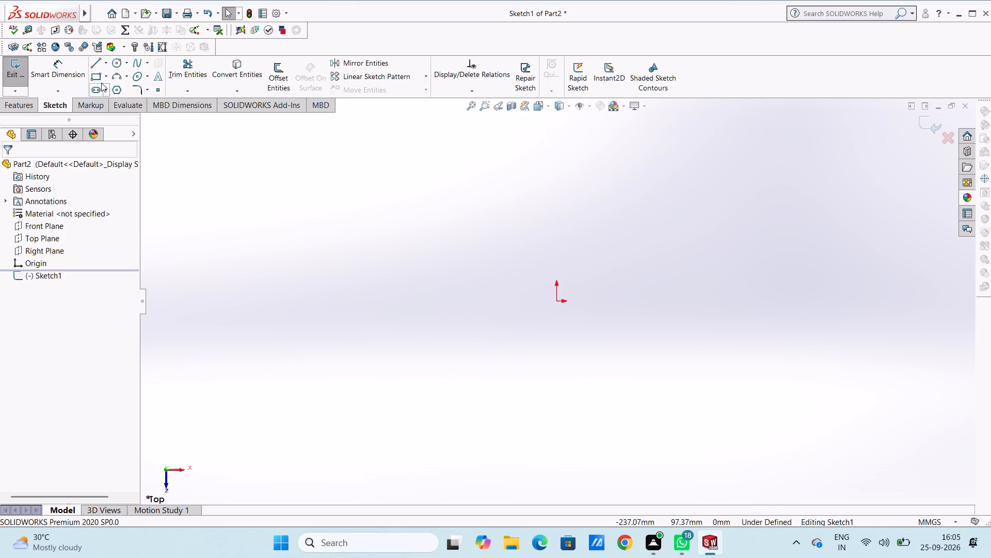
click(104, 78)
click(100, 100)
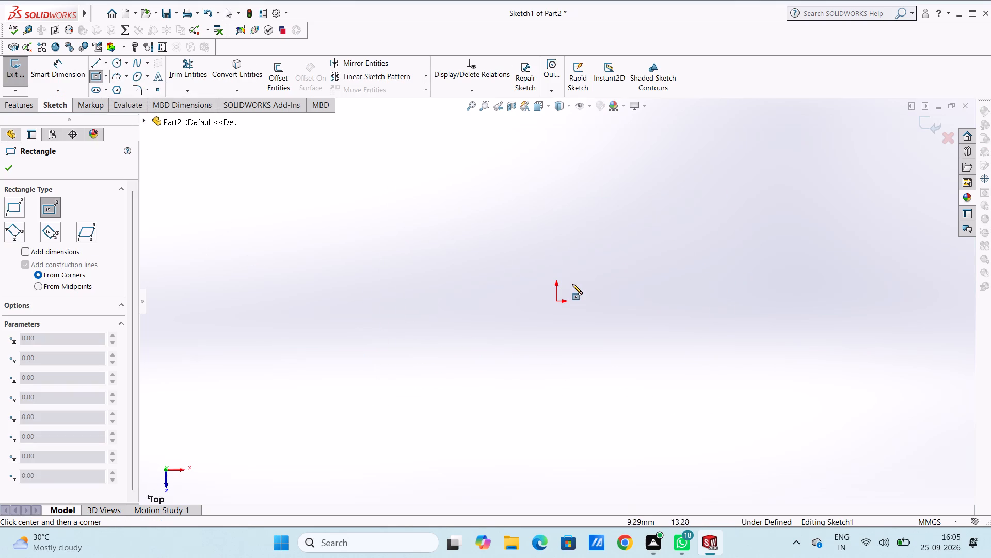
click(557, 302)
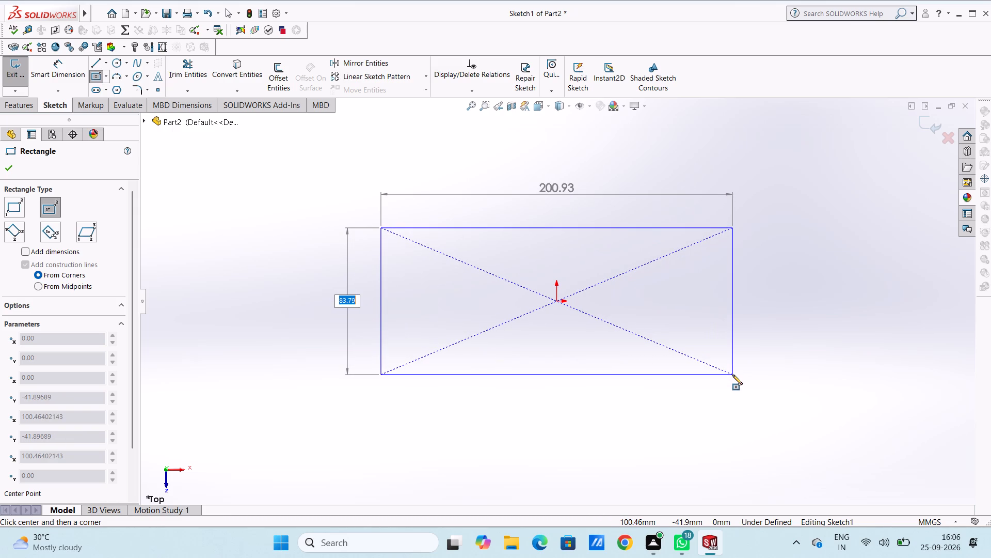
text(80)
key(Return)
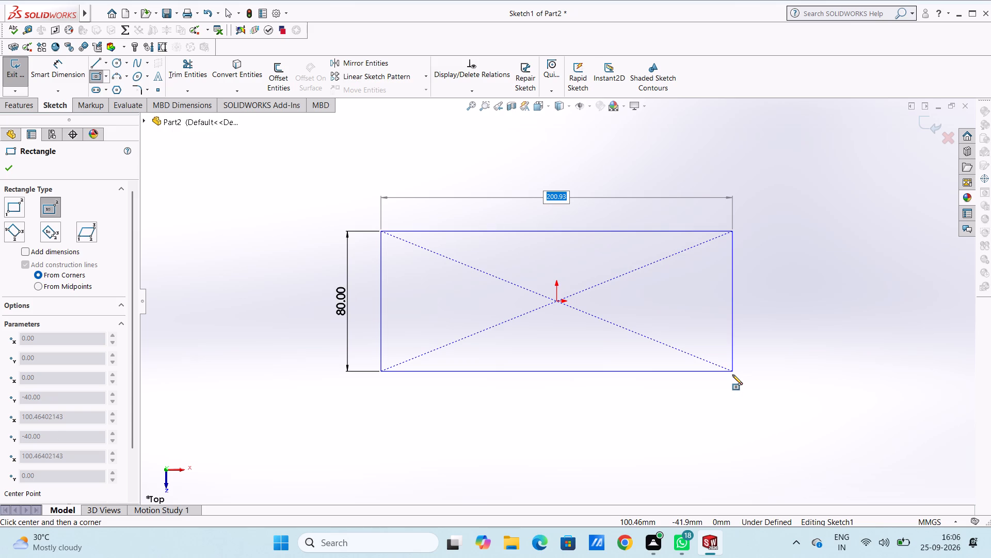
text(200)
key(Return)
key(Escape)
key(Escape)
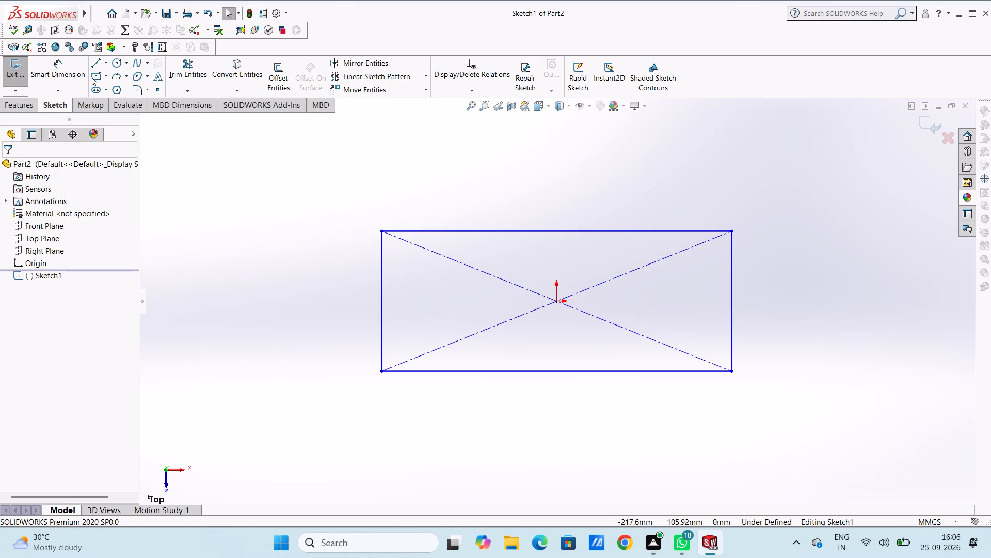
Dimension the rectangle's left edge as 80 mm and its top edge as 200 mm.
click(68, 77)
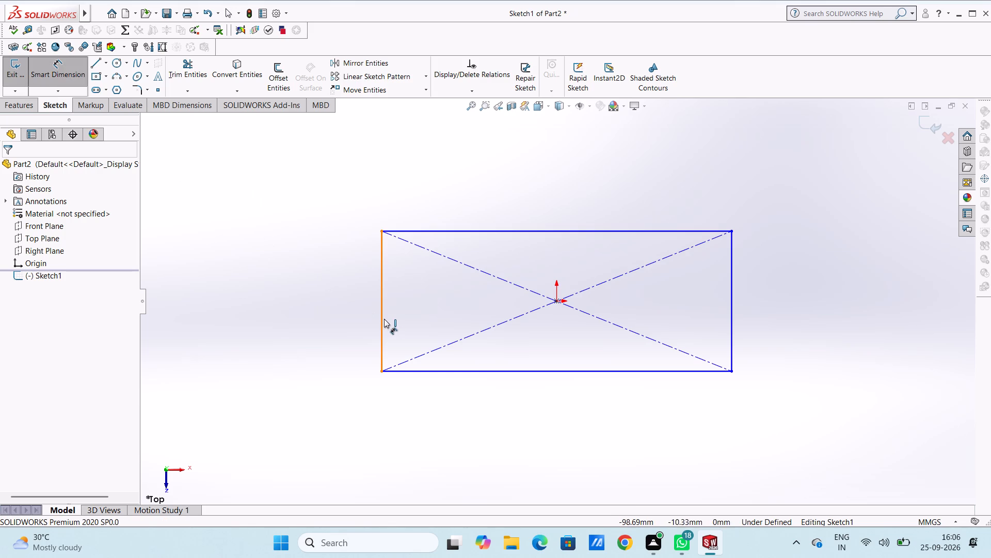
click(384, 319)
click(303, 317)
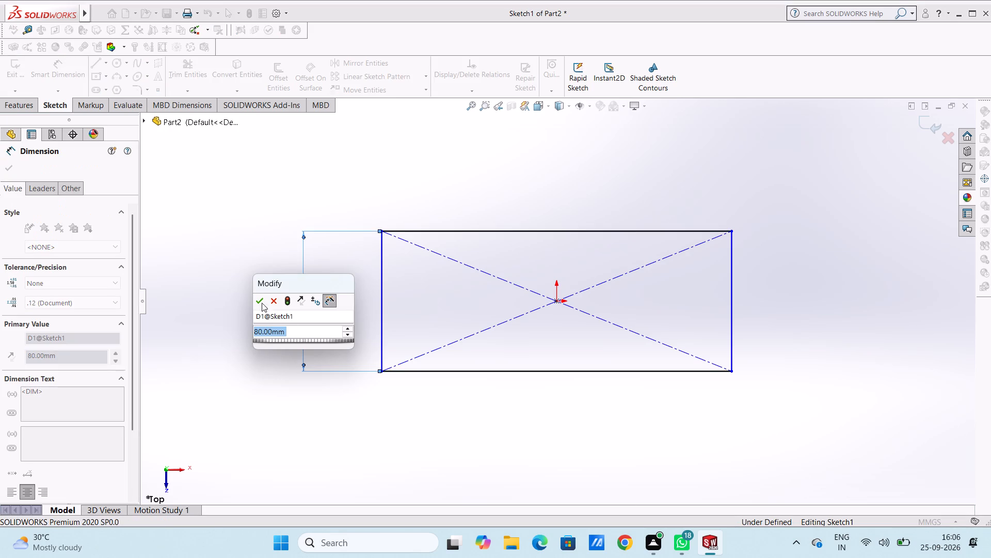
click(260, 297)
click(239, 258)
click(512, 231)
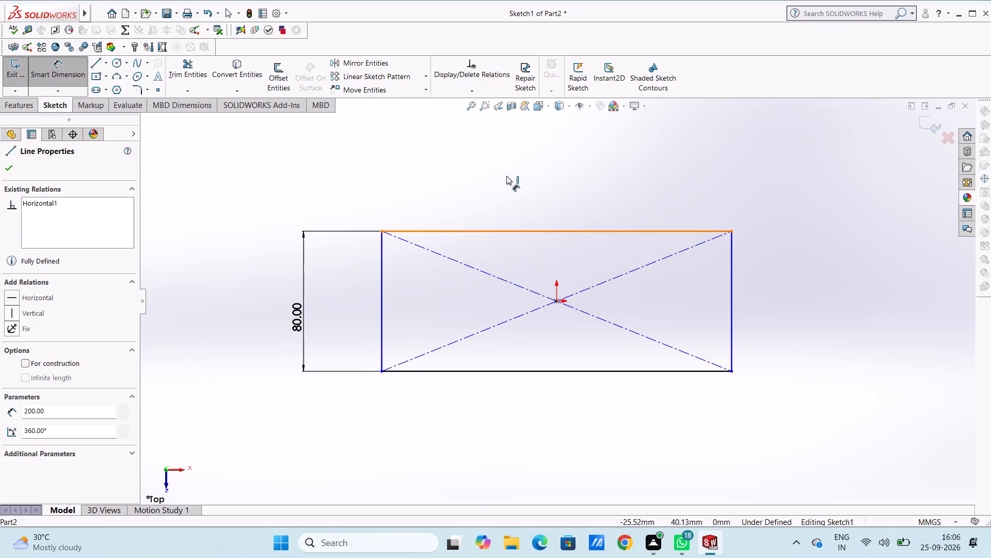
click(507, 144)
click(464, 124)
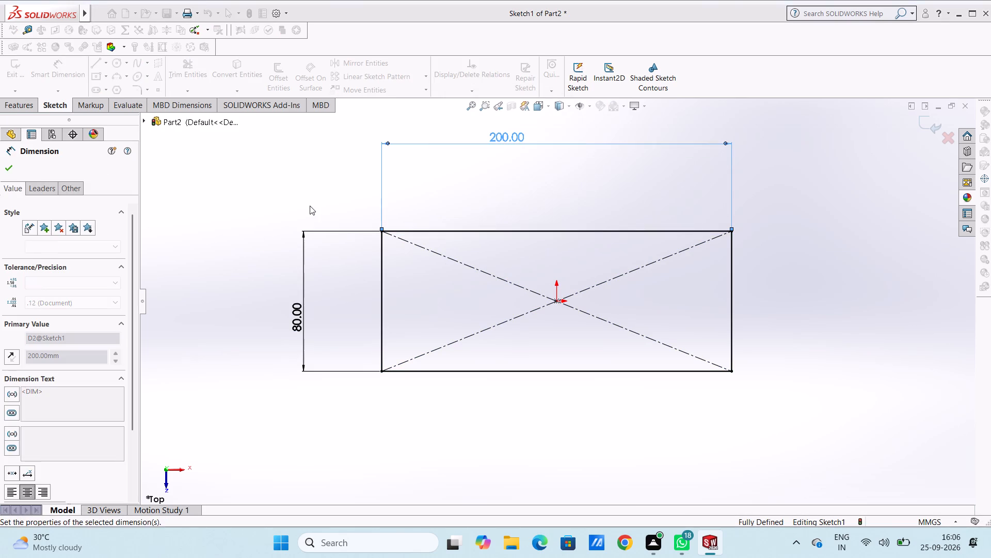
click(310, 206)
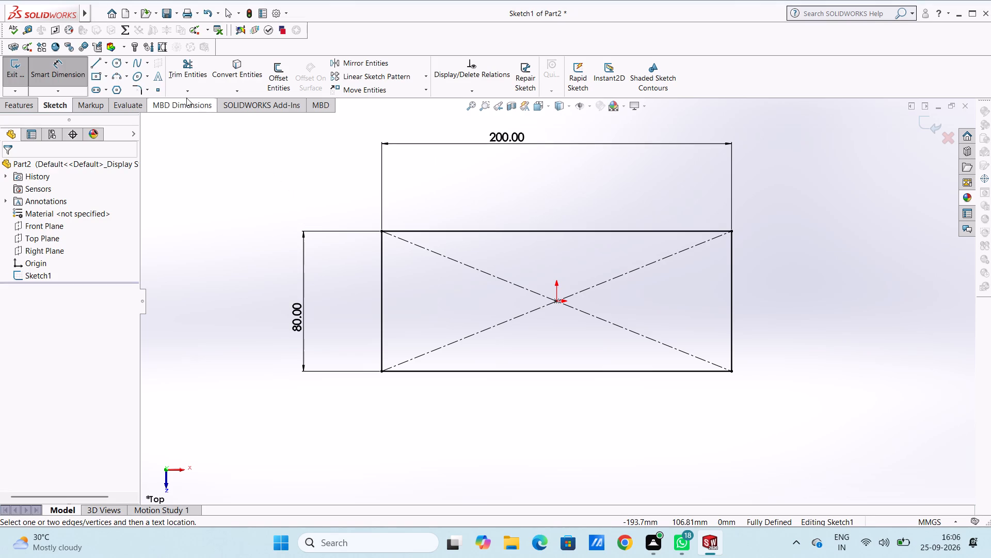
Sketch two circles of 10 mm radius level with the origin, about 82 mm to its left and 73 mm to its right.
click(110, 60)
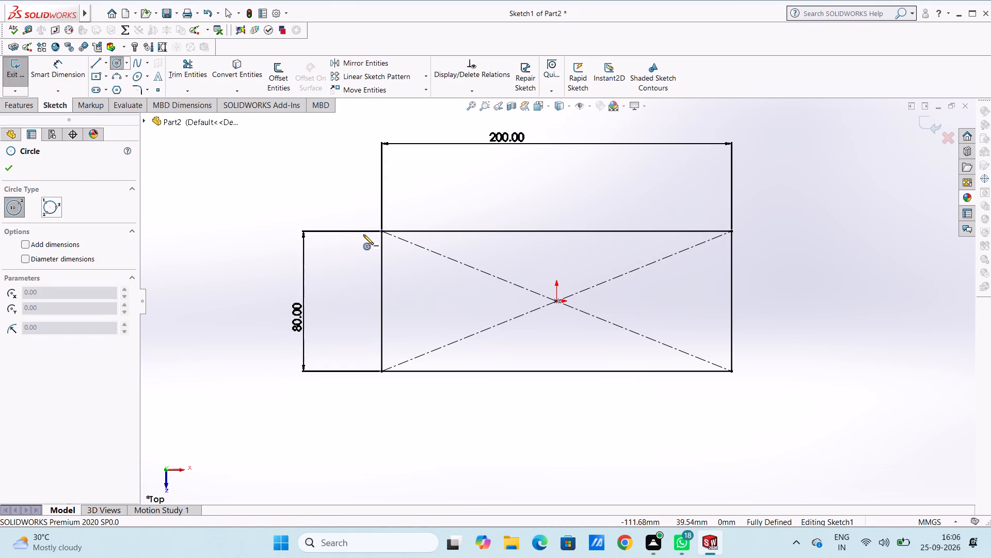
click(412, 301)
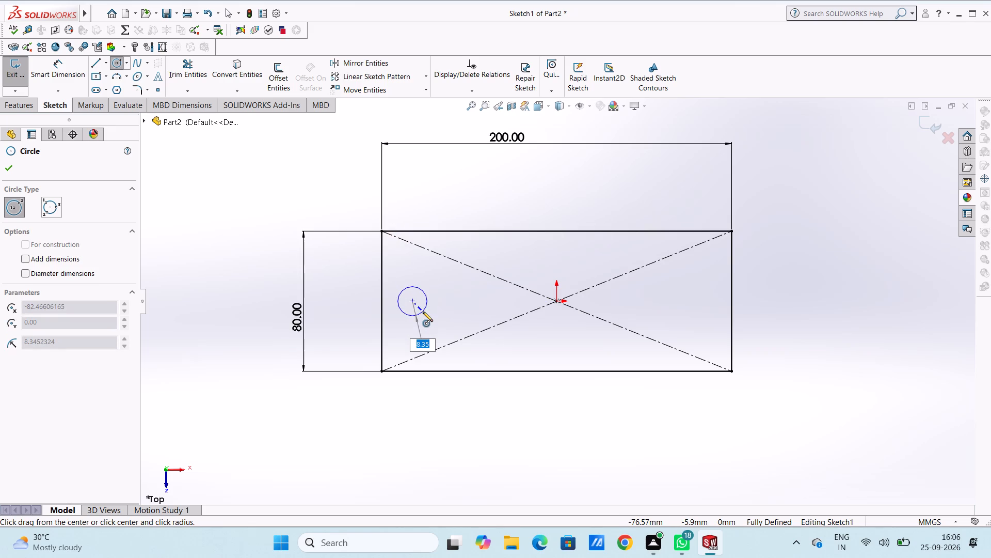
text(10)
key(Return)
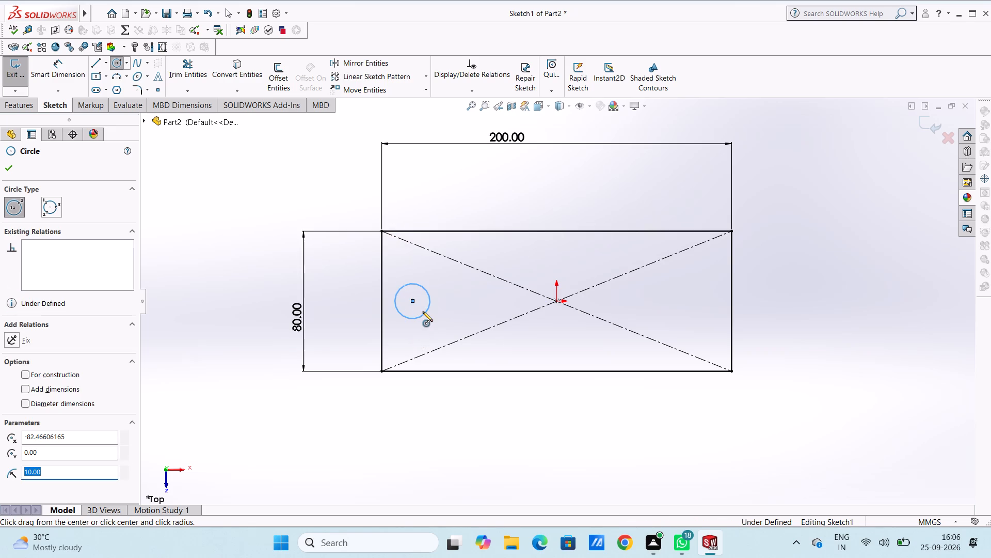
click(685, 304)
text(10)
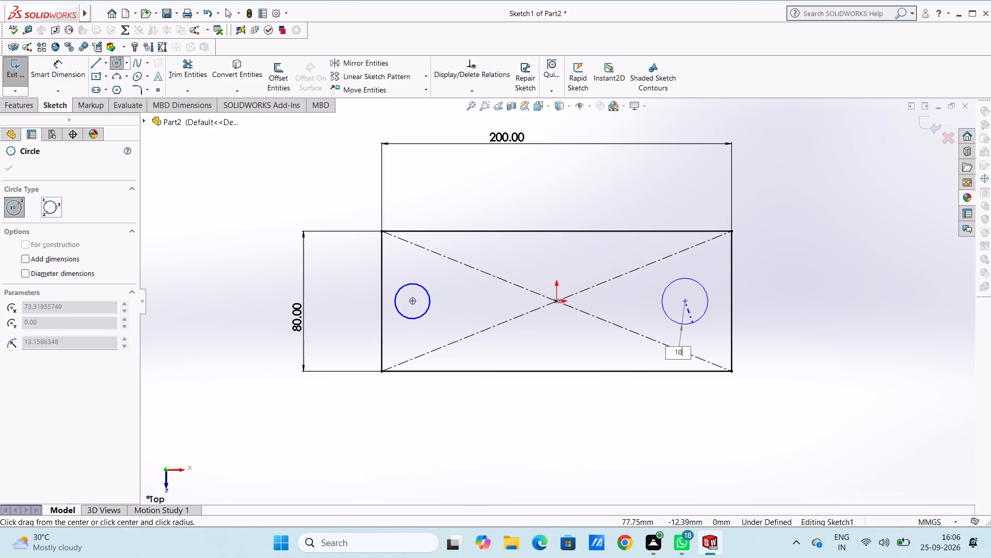
key(Return)
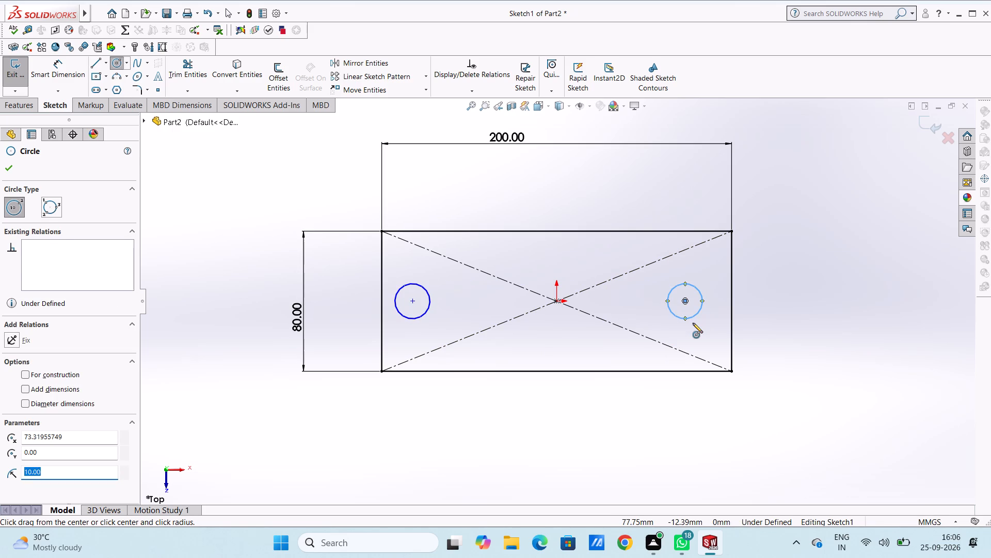
key(Escape)
key(Escape)
key(Escape)
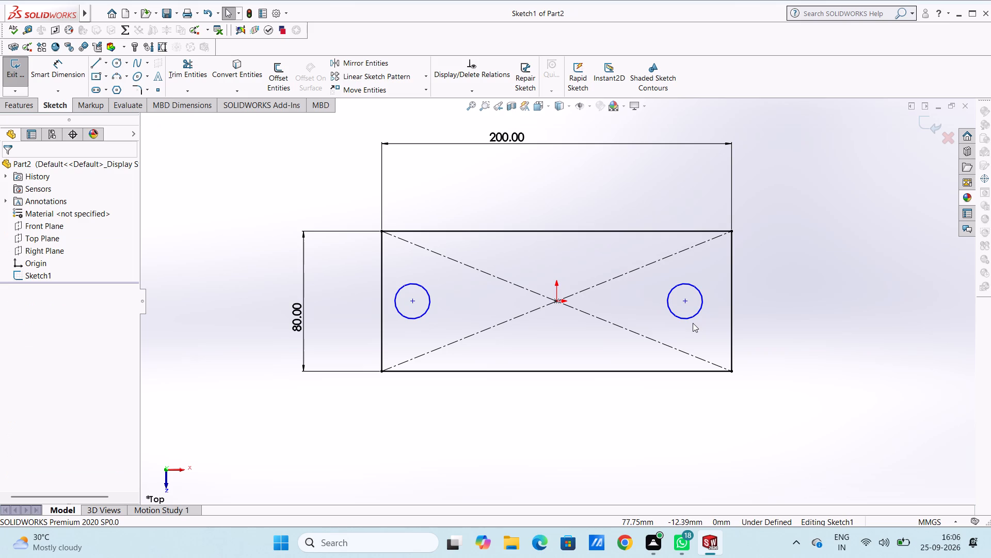
Add a 20 mm diameter dimension to each of the two circles.
scroll(693, 323, up, 3)
click(67, 73)
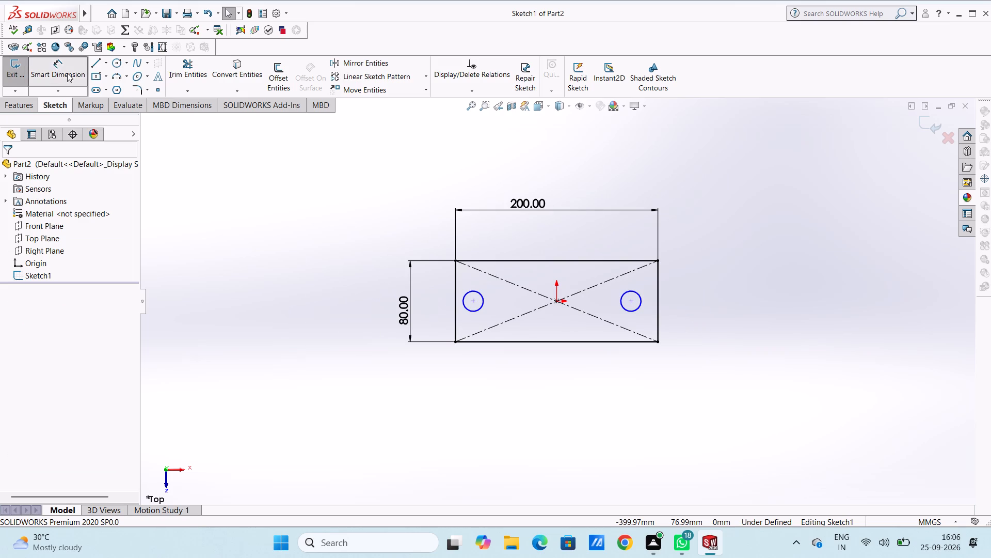
click(477, 313)
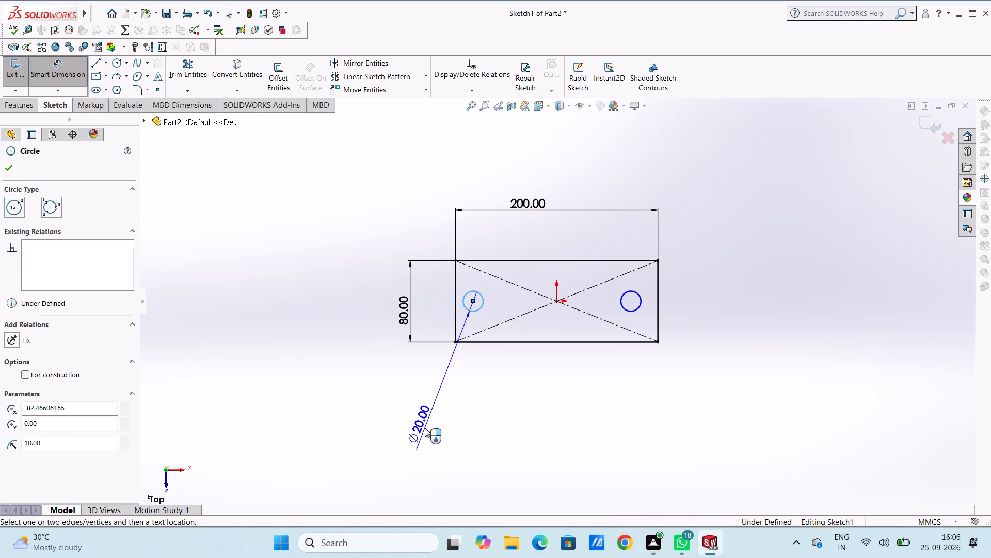
click(425, 428)
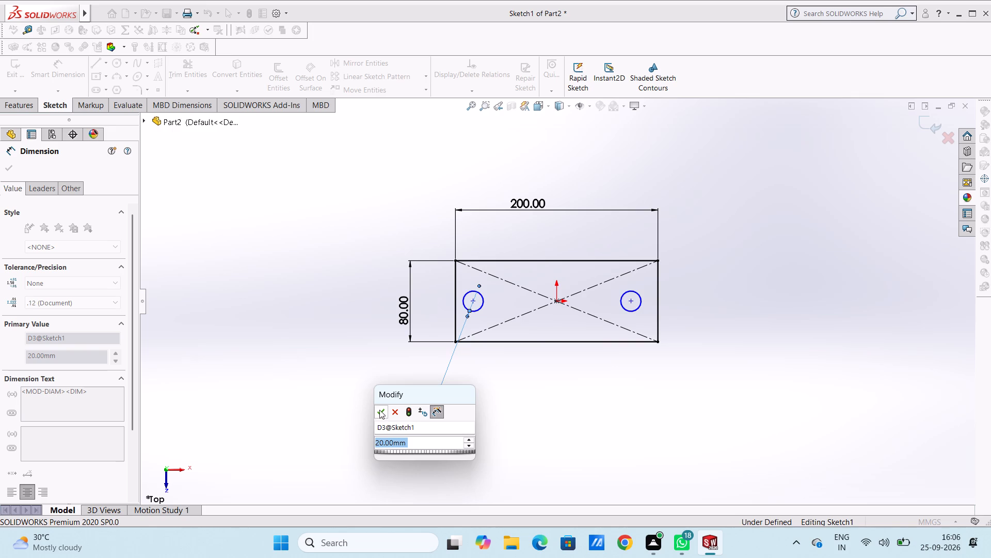
click(379, 410)
click(371, 392)
click(636, 309)
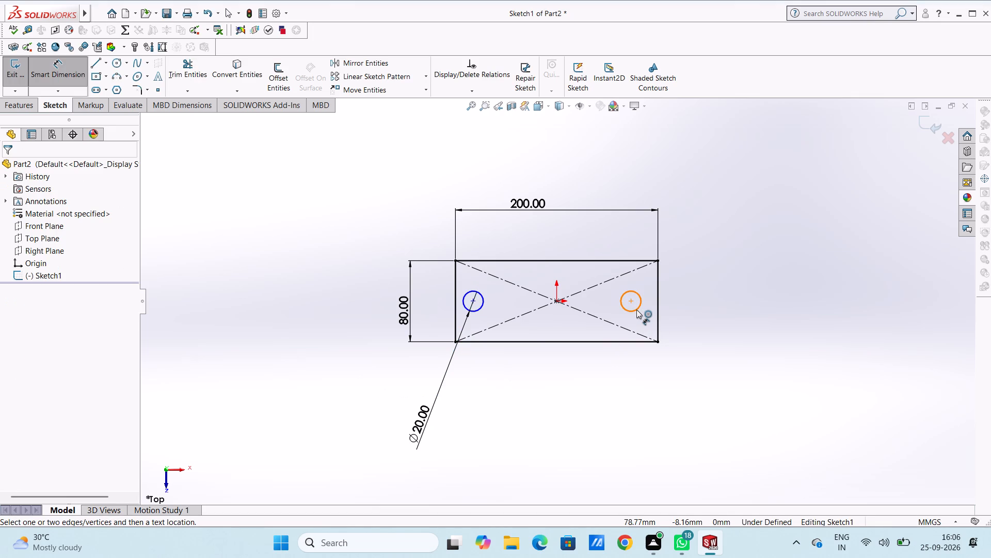
click(760, 390)
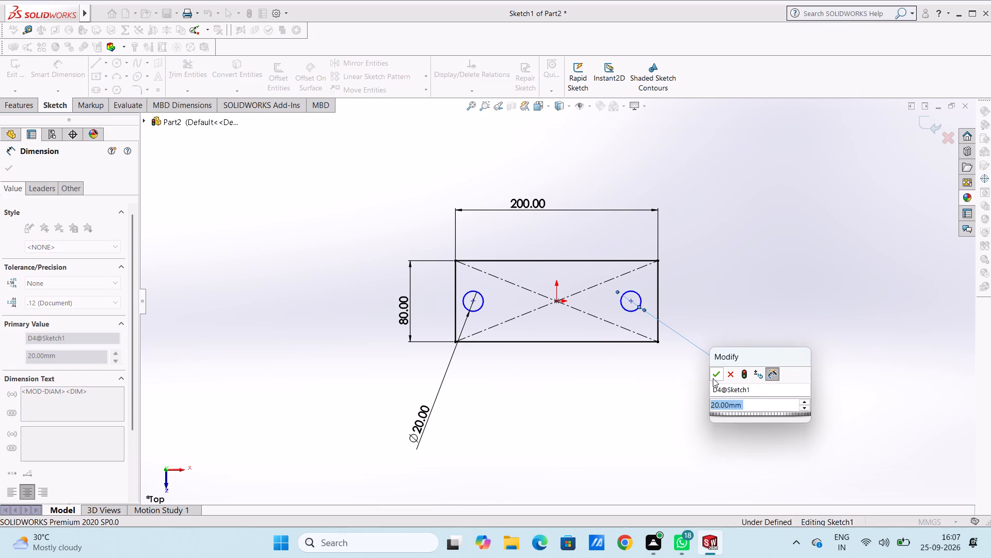
click(714, 378)
click(638, 412)
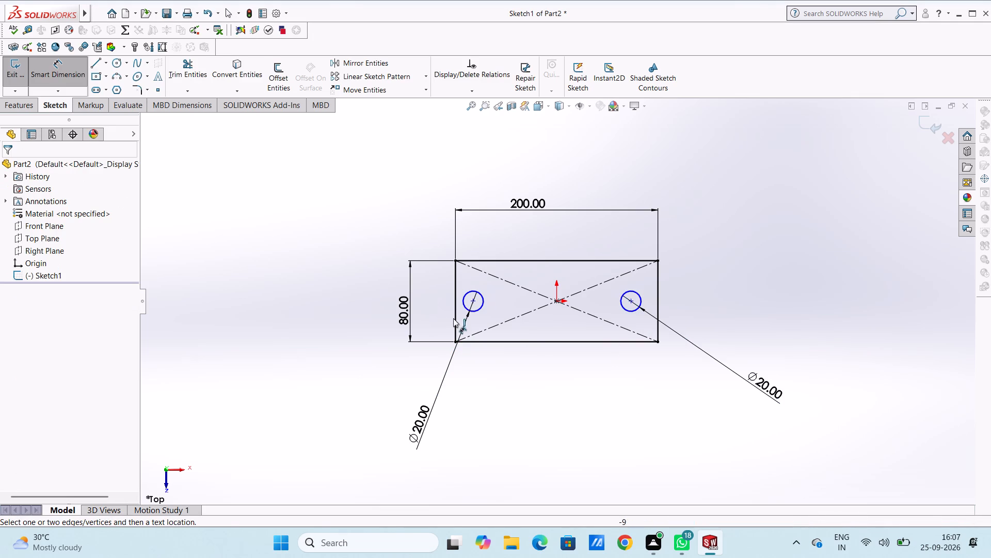
Dimension the left circle's centre 20 mm from the rectangle's left edge.
click(456, 312)
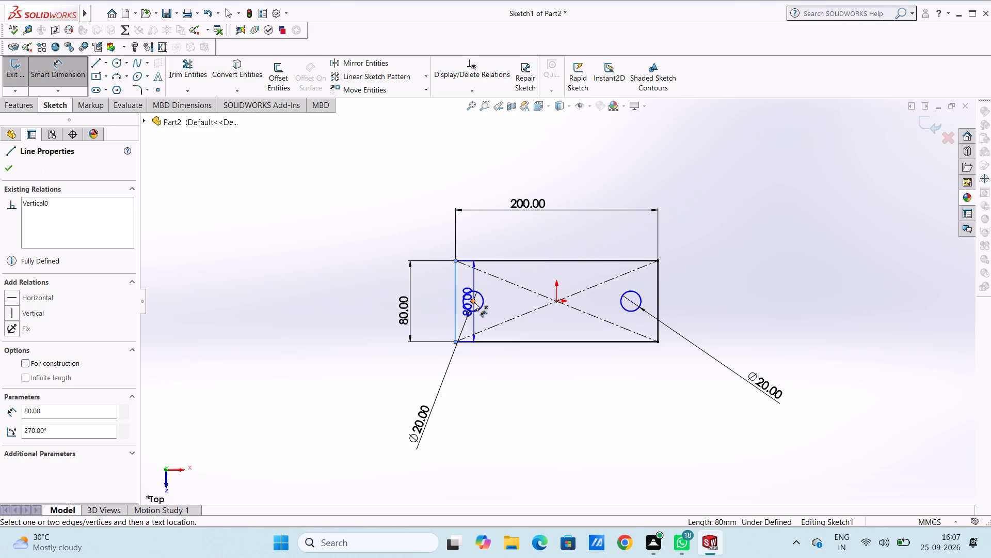
click(474, 302)
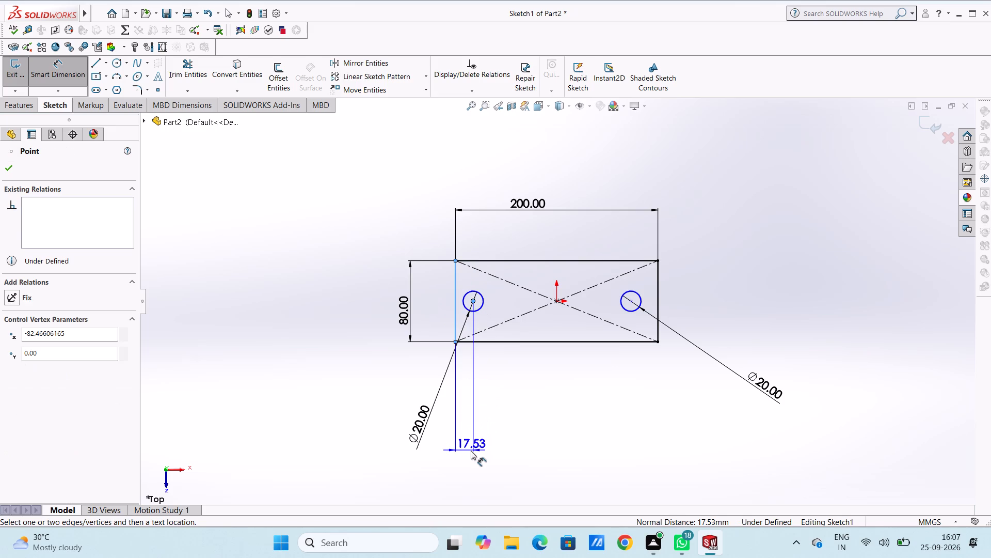
click(471, 451)
text(20)
key(Return)
click(348, 358)
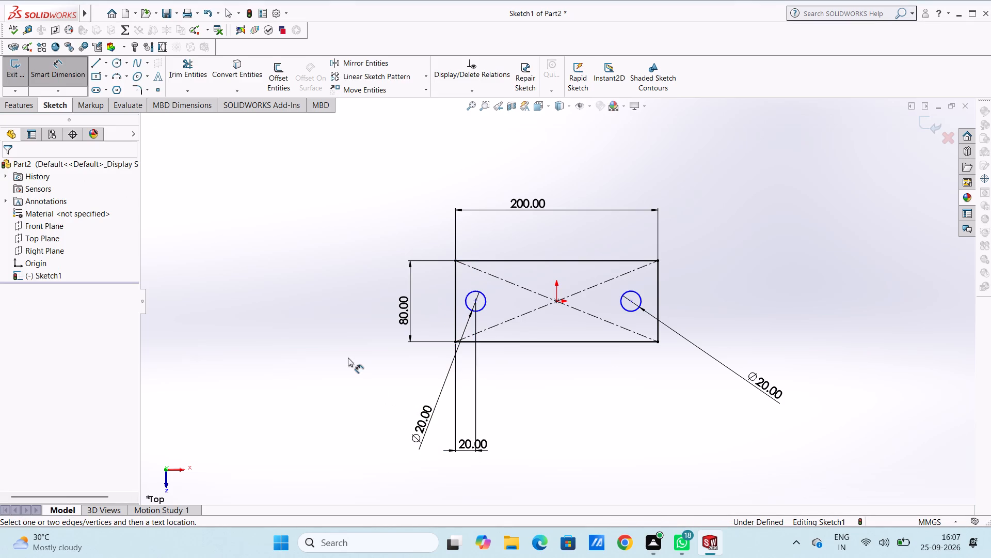
Dimension the right circle's centre 20 mm from the rectangle's right edge.
click(630, 302)
click(659, 297)
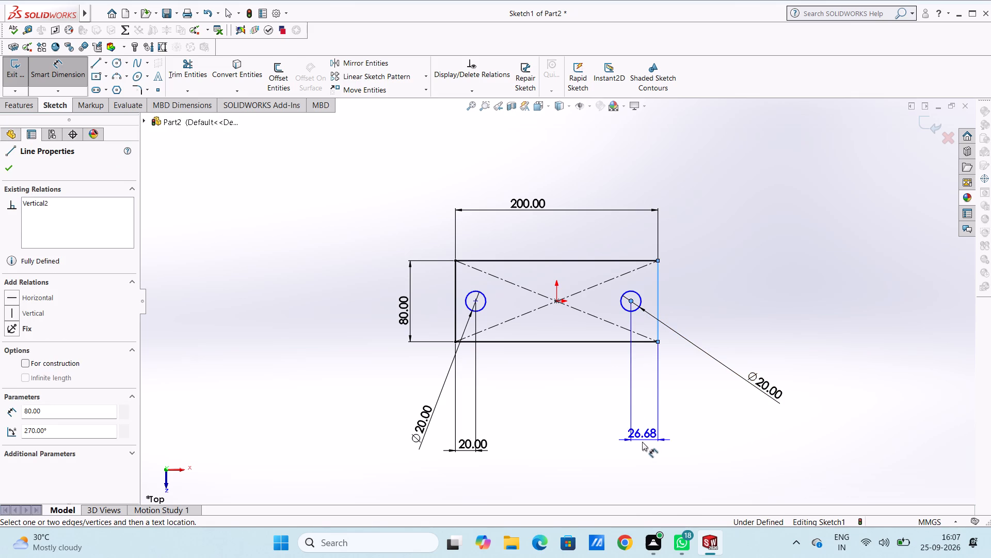
click(641, 451)
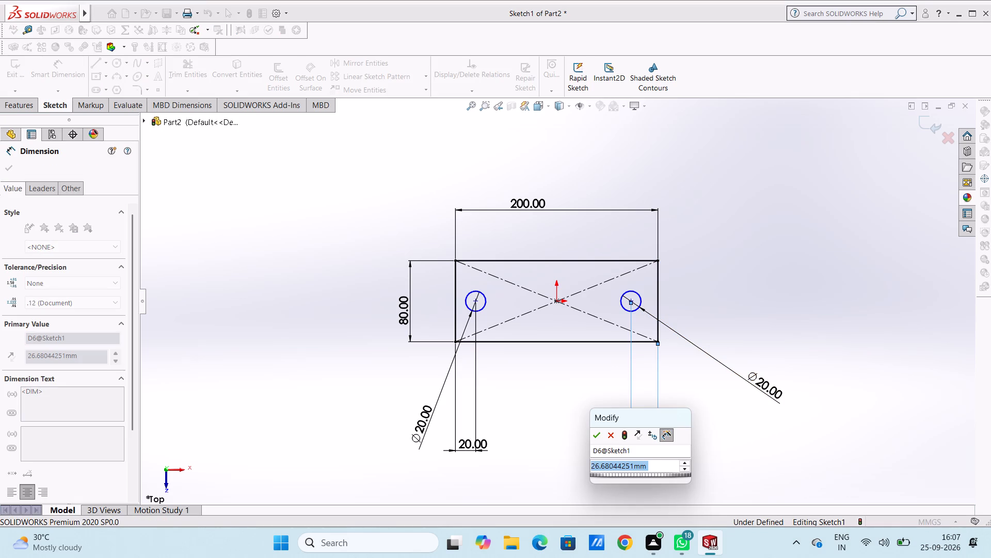
text(20)
key(Return)
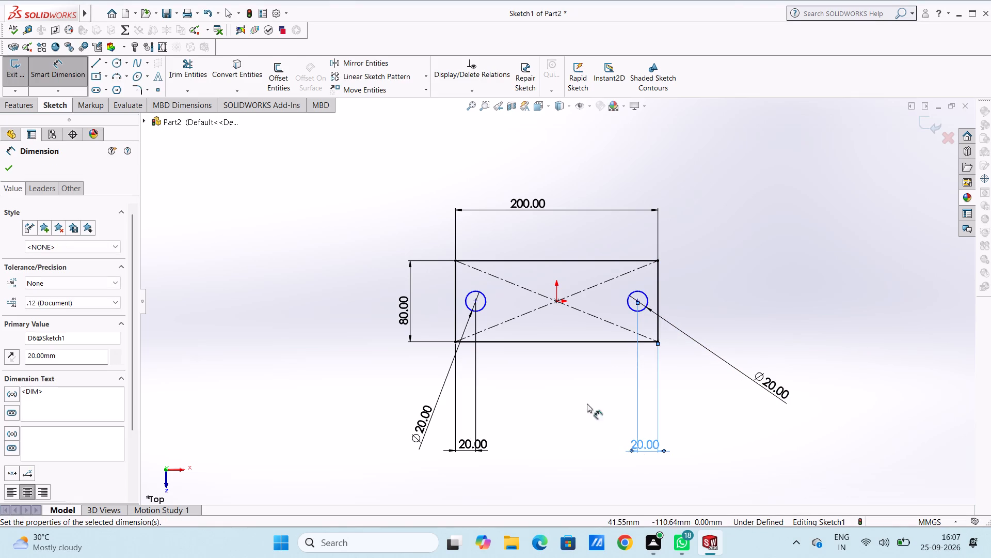
click(572, 394)
Dimension the right circle's centre 40 mm below the rectangle's top edge.
click(614, 261)
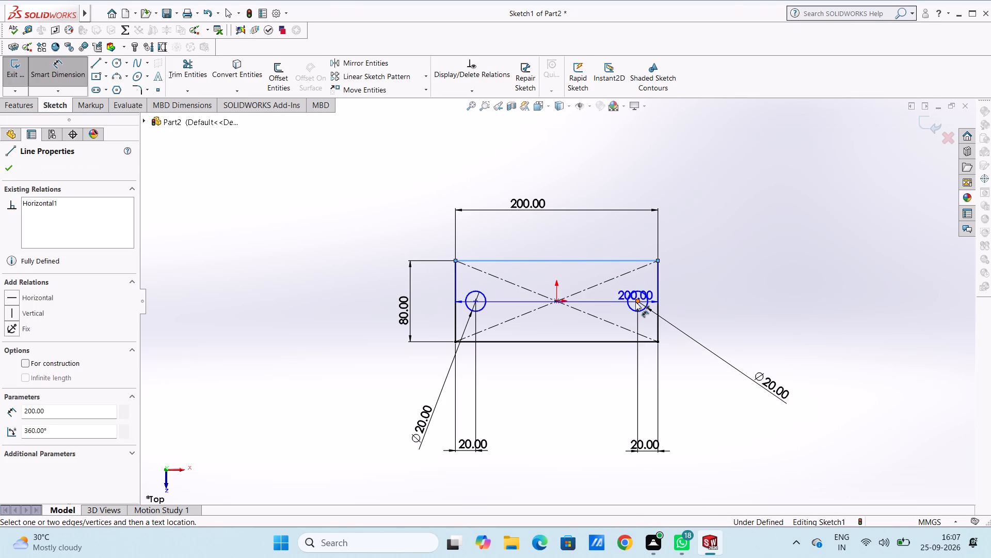
click(635, 302)
click(834, 310)
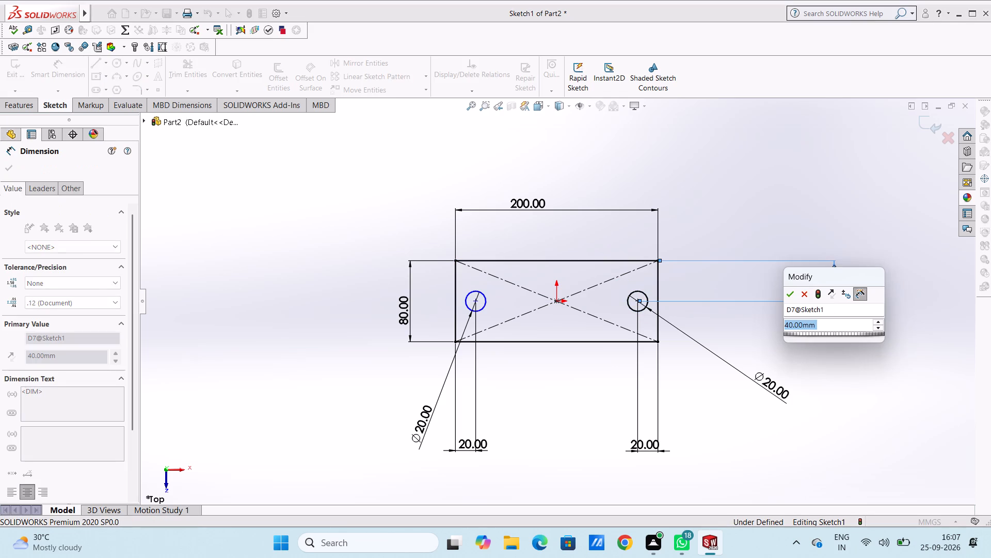
click(784, 296)
click(760, 289)
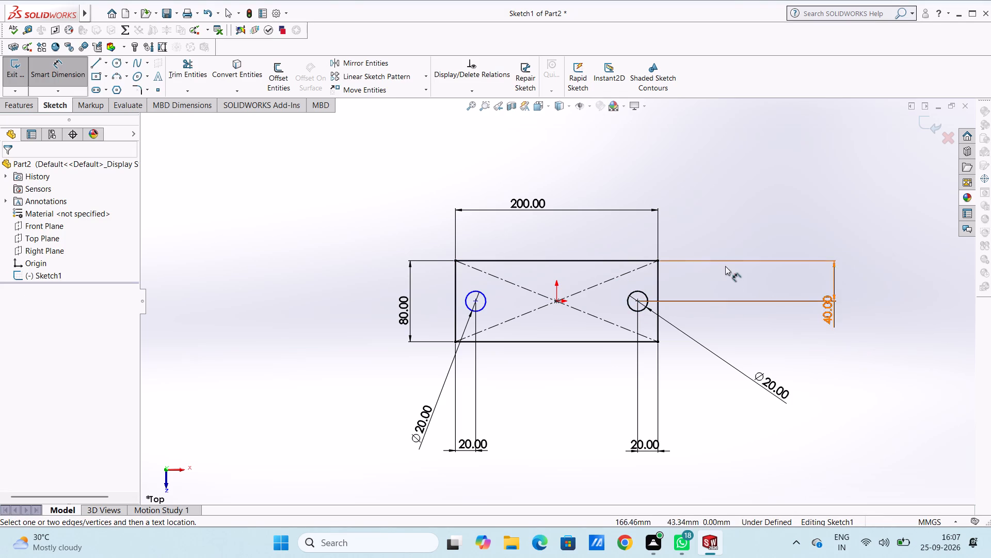
Dimension the left circle's centre 40 mm above the rectangle's bottom edge.
click(476, 300)
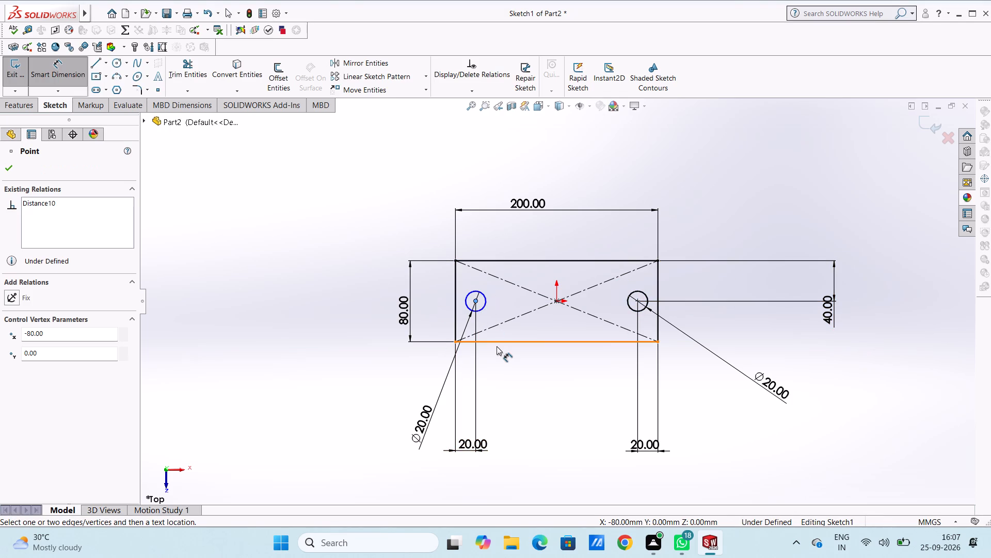
click(498, 340)
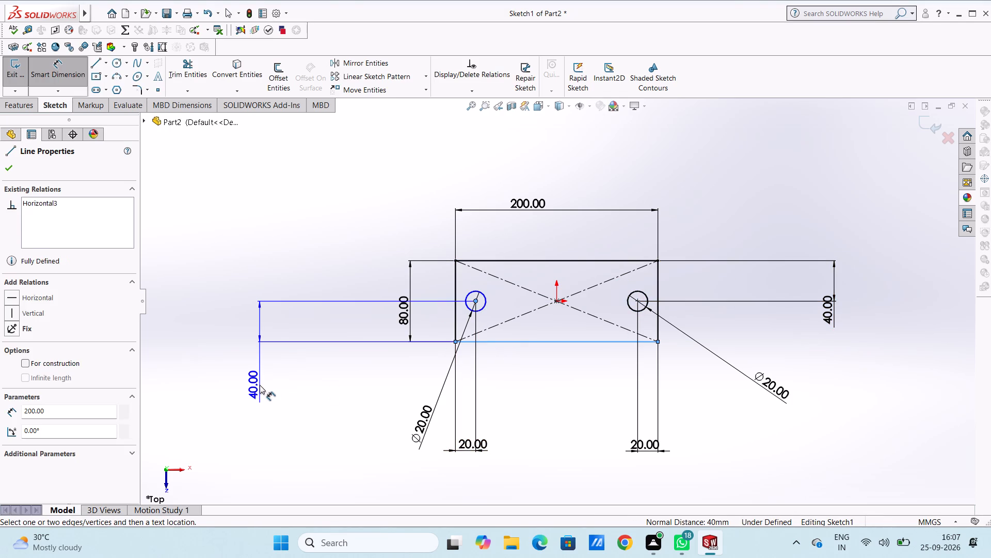
click(260, 385)
click(217, 369)
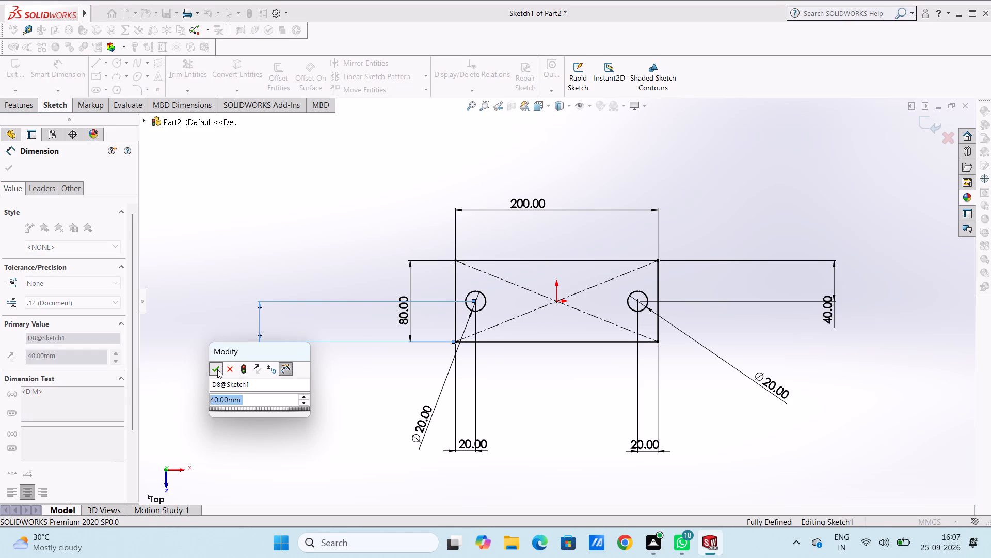
click(252, 292)
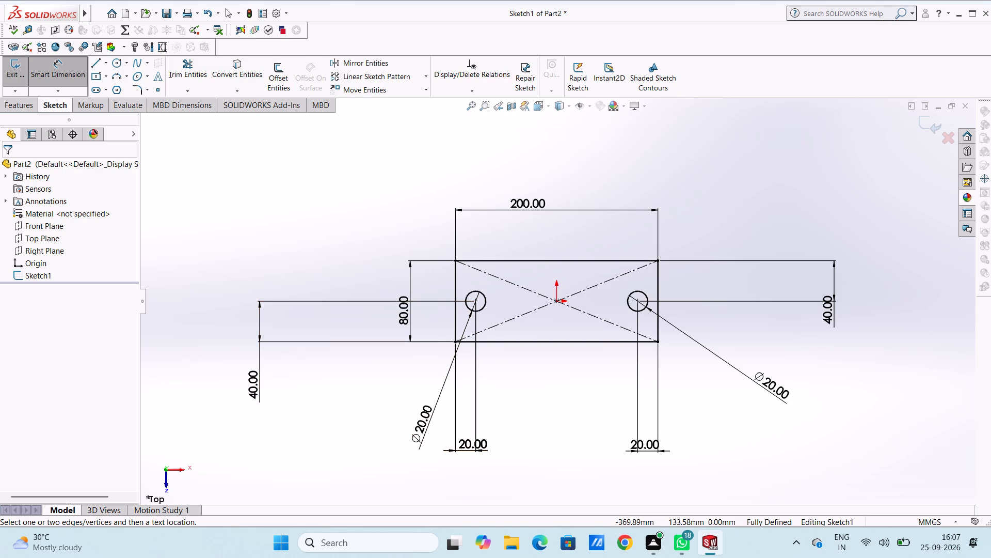
Extrude the base sketch into a solid plate with a blind depth of 20 mm.
click(31, 109)
click(21, 74)
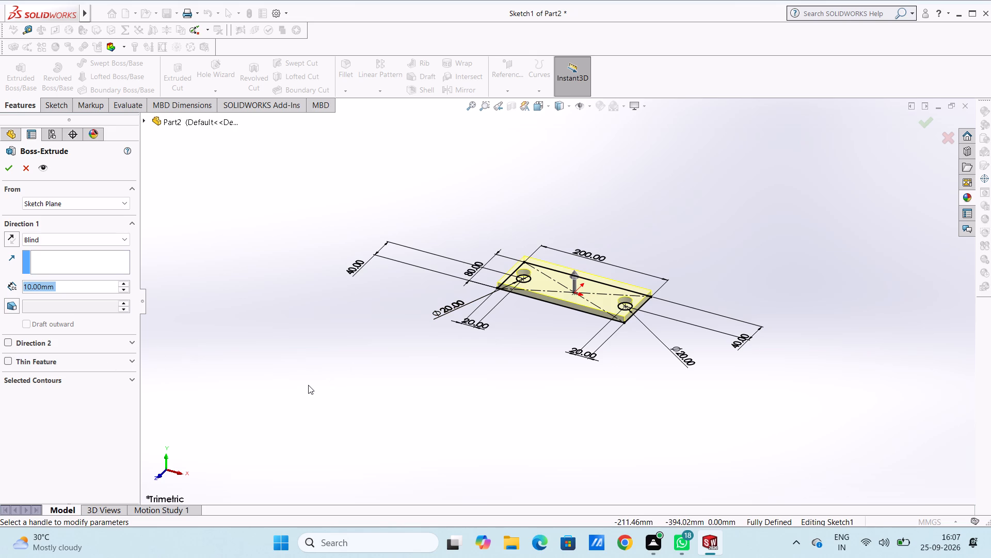
text(20)
key(Return)
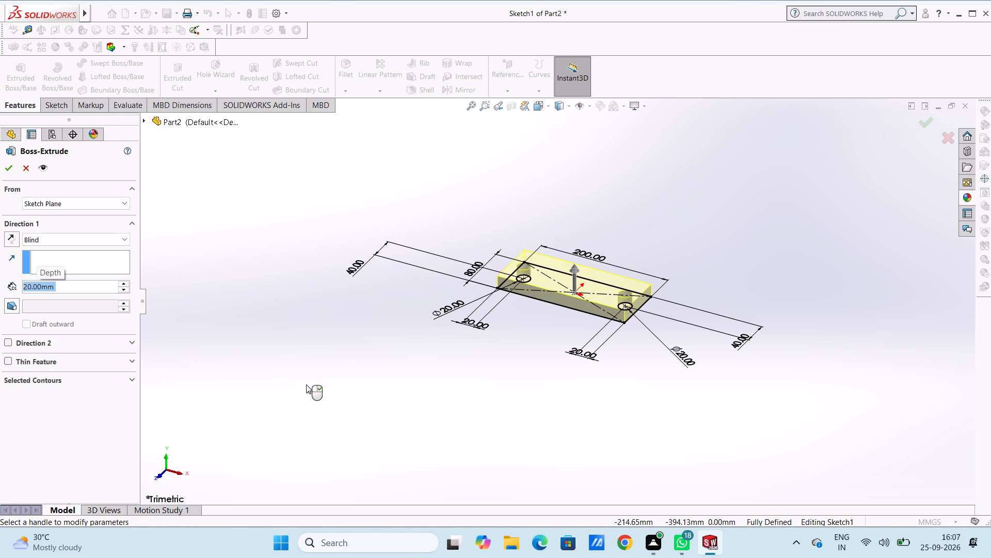
click(8, 165)
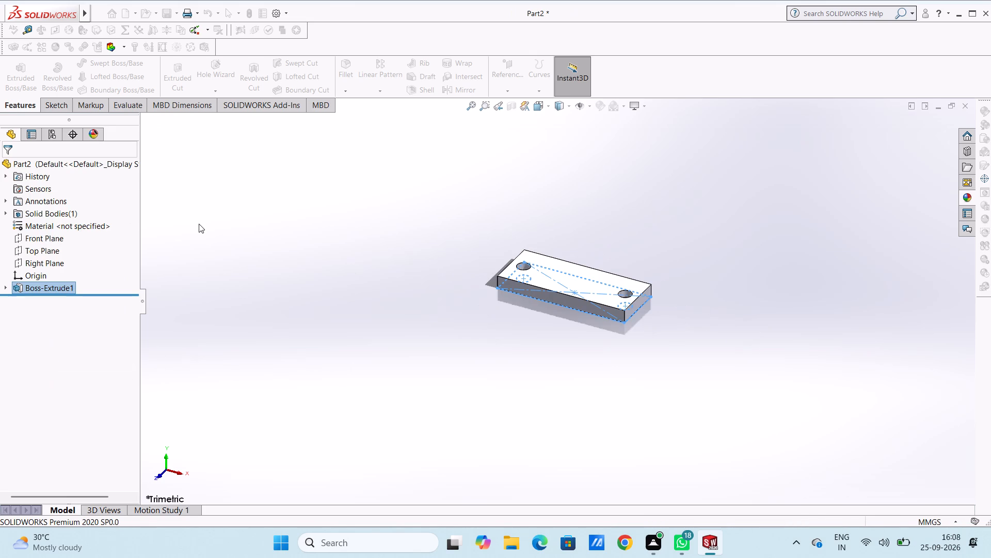
click(200, 225)
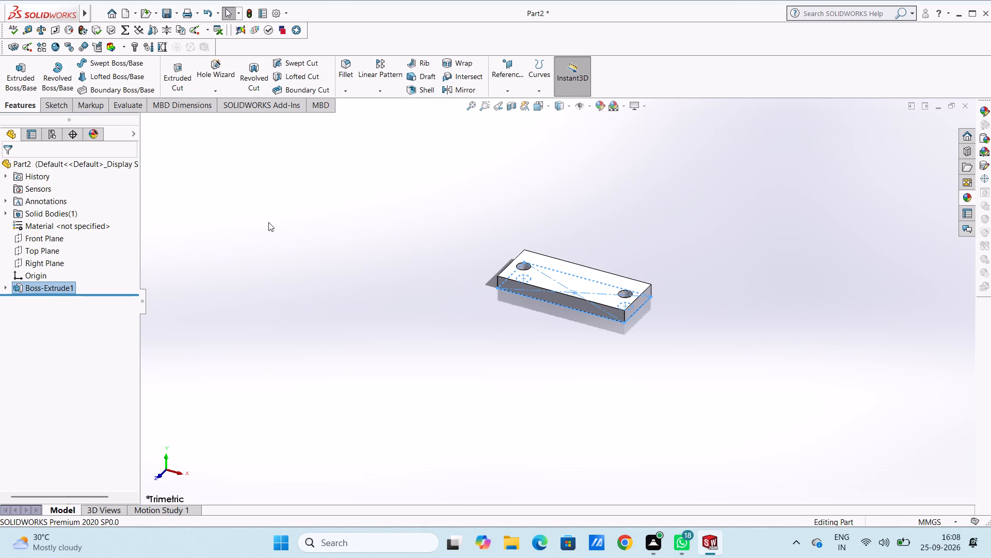
In a new sketch on the plate's front face, draw a midpoint line from the origin along the bottom edge, 60 mm to each side.
key(ctrl+7)
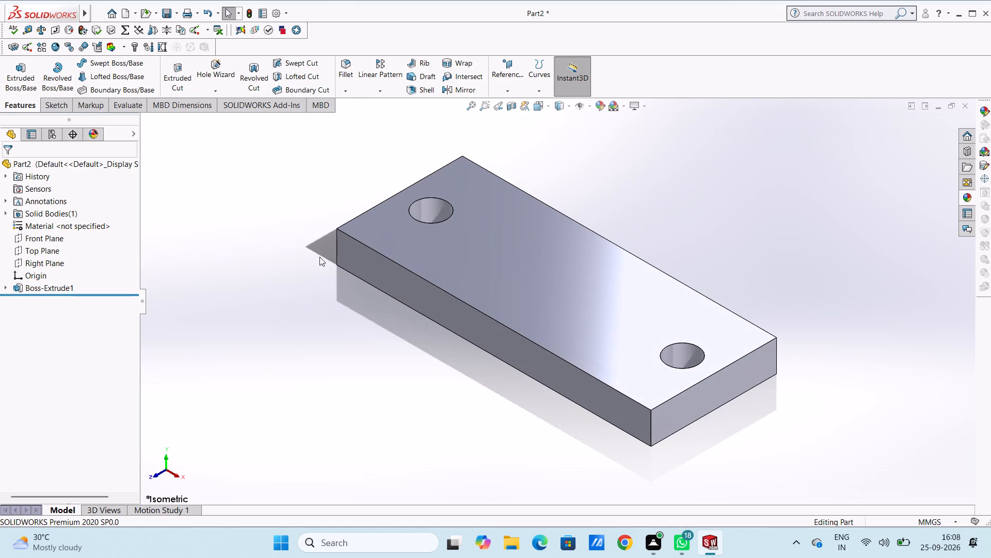
scroll(319, 257, up, 3)
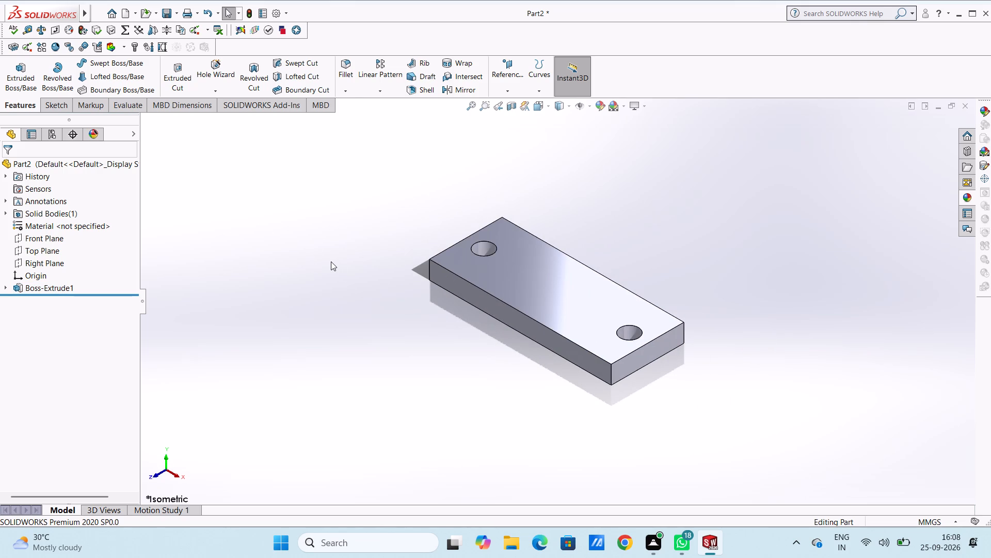
key(ctrl+1)
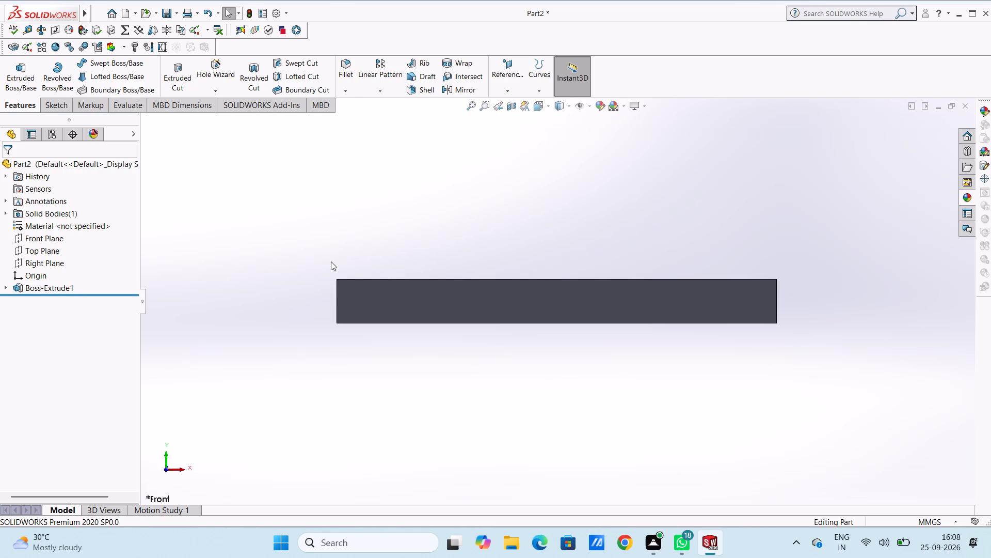
click(379, 300)
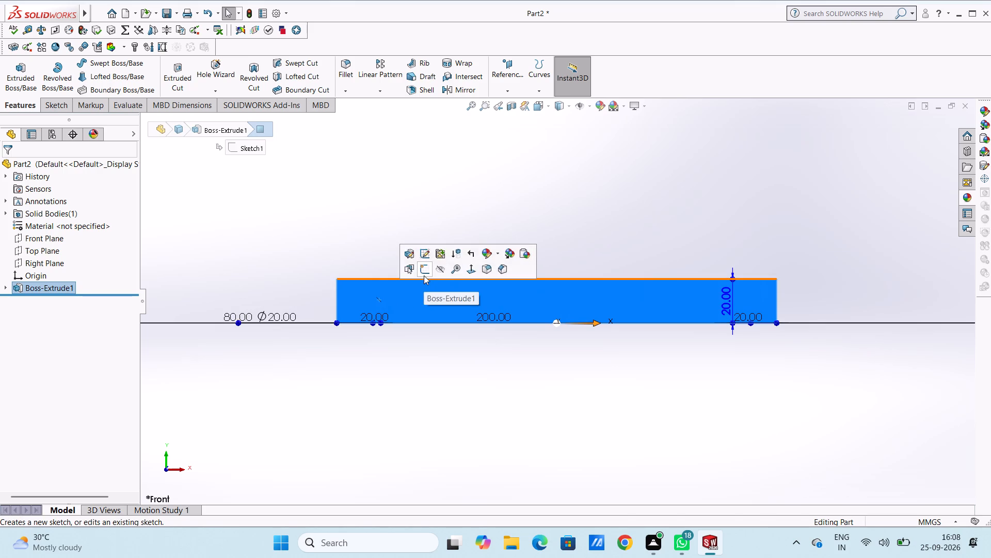
click(424, 275)
click(411, 229)
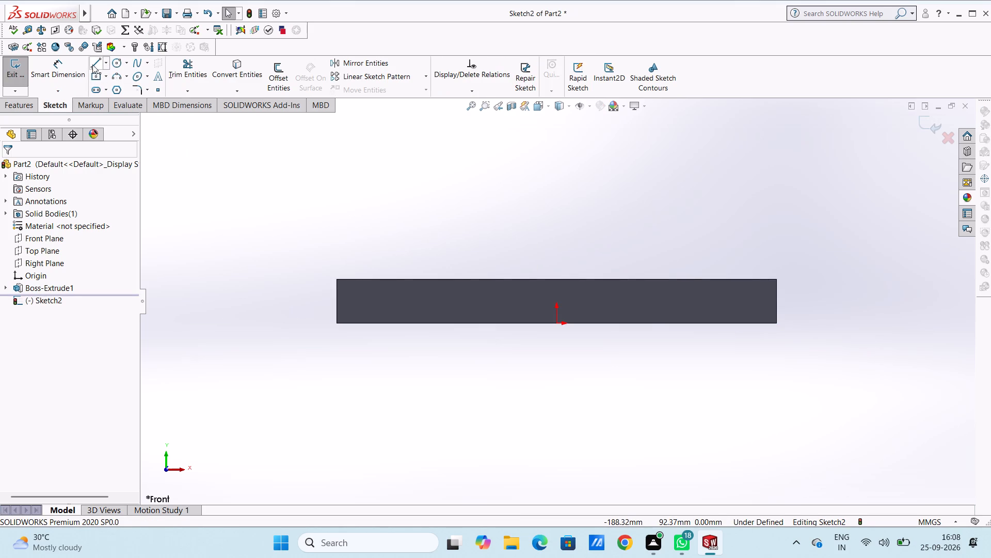
click(106, 63)
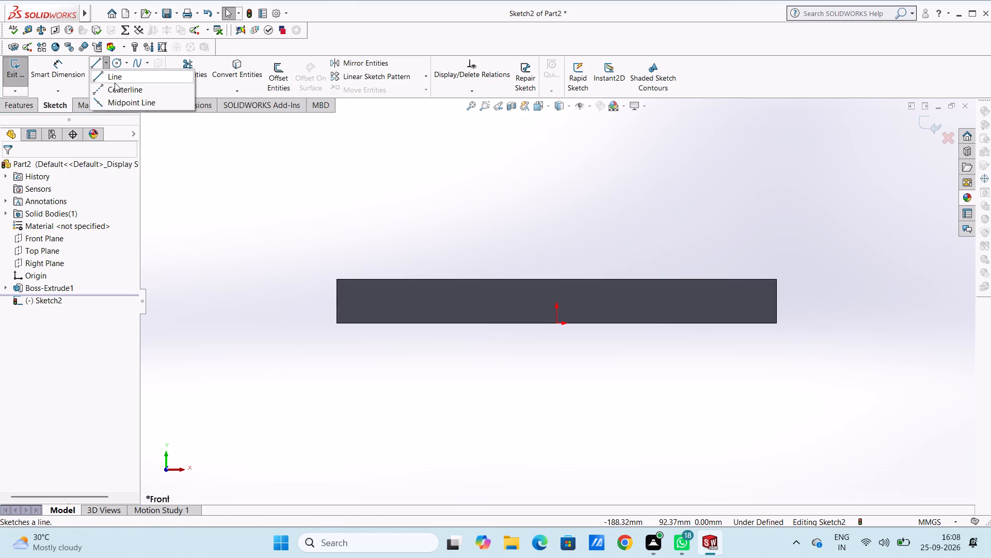
click(119, 105)
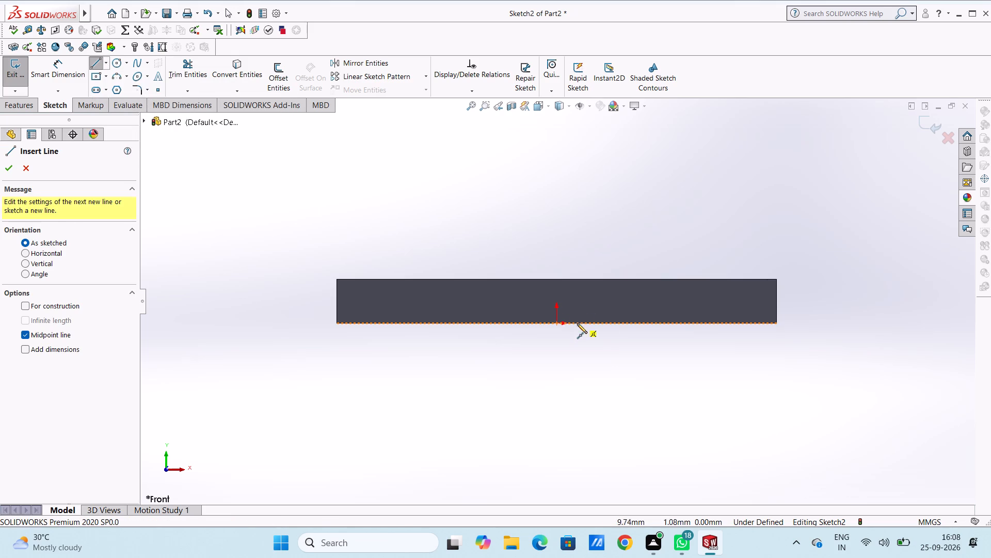
click(555, 326)
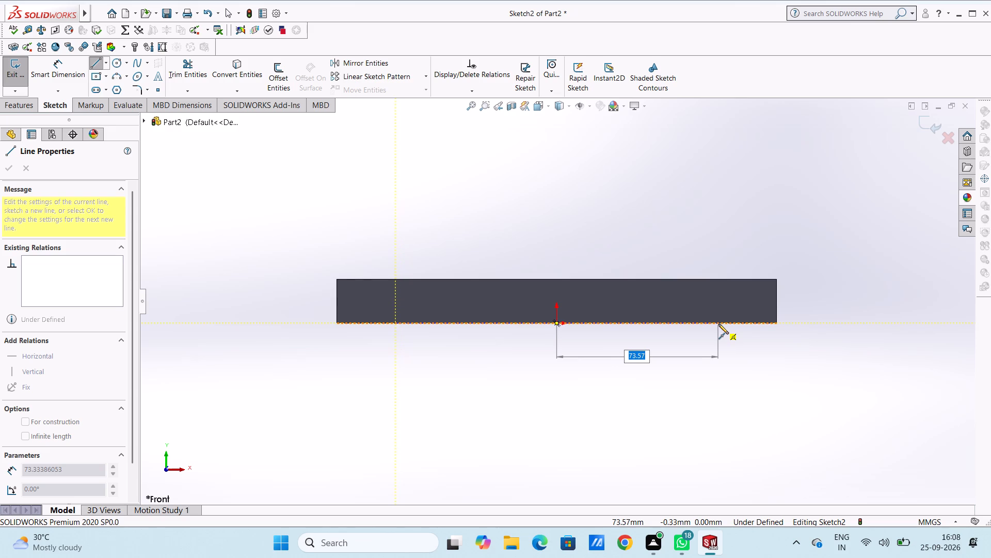
middle_click(719, 324)
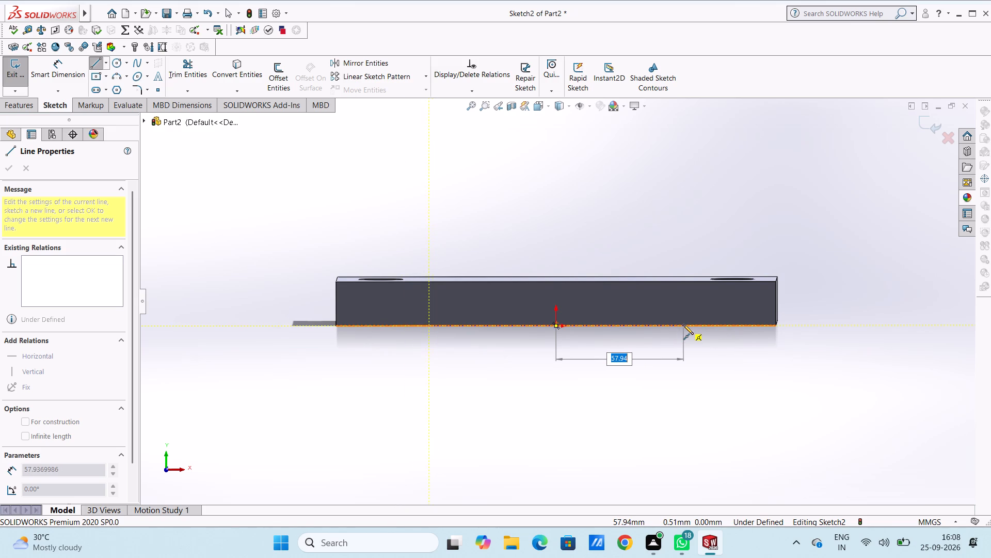
text(60)
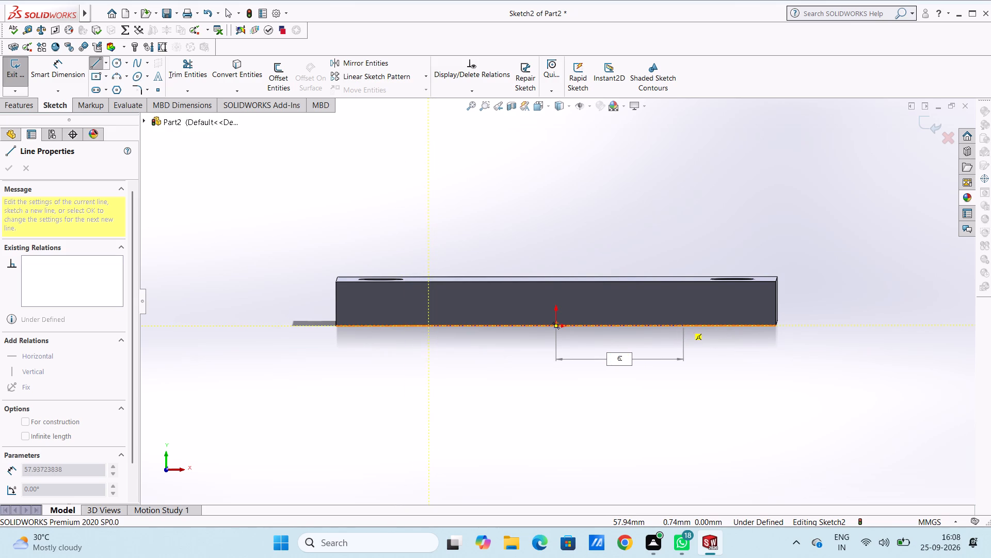
key(Return)
key(Escape)
key(Escape)
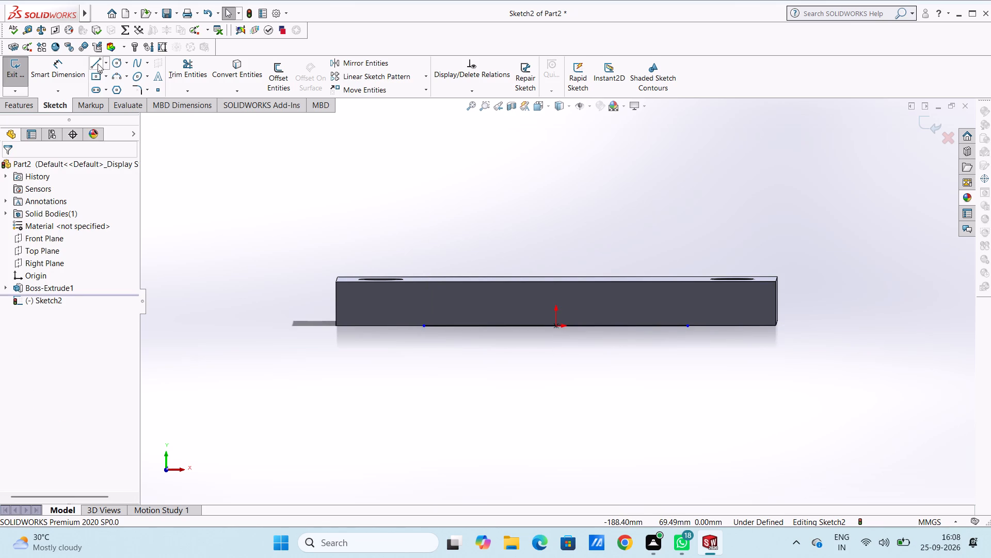
Draw a 120 × 5 mm corner rectangle upward from the left end of the midpoint line.
click(104, 78)
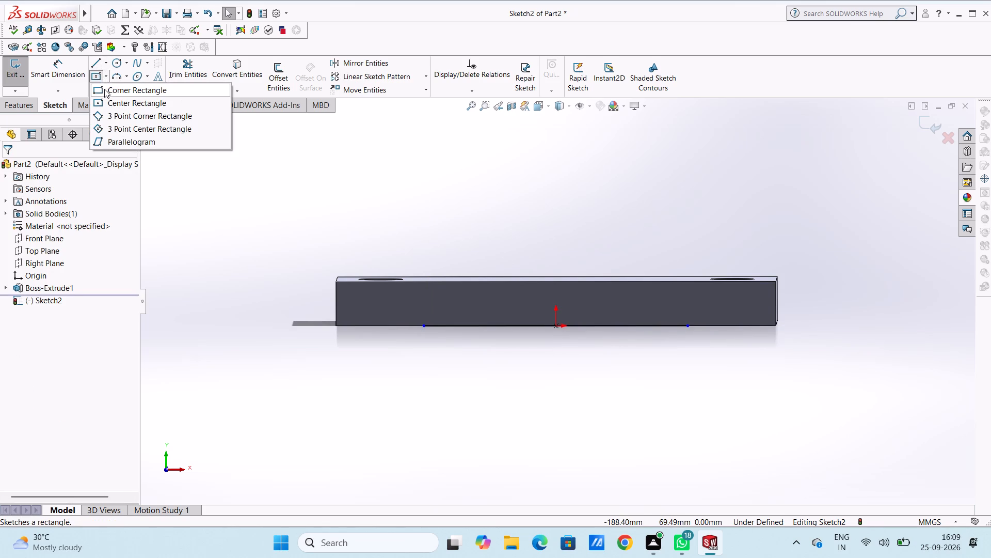
click(105, 90)
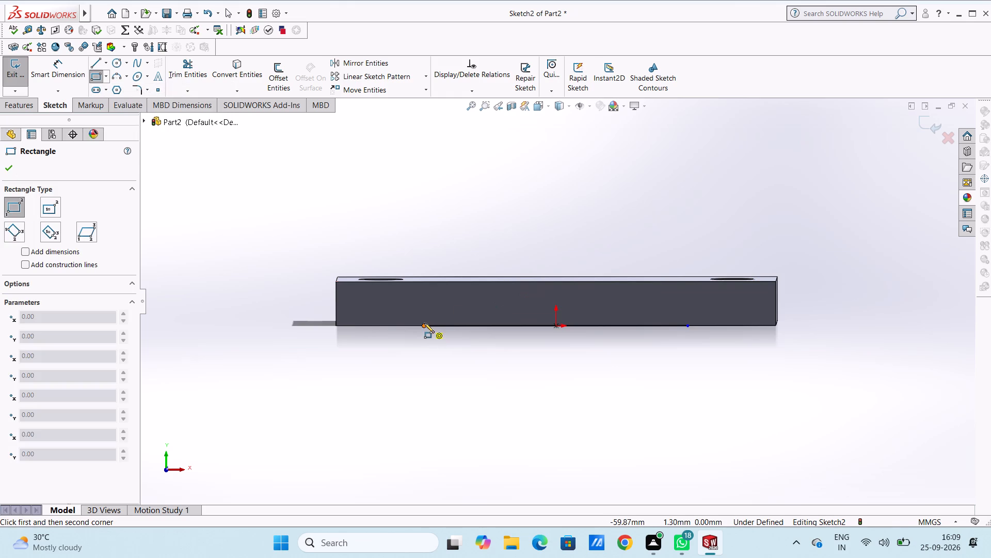
click(423, 327)
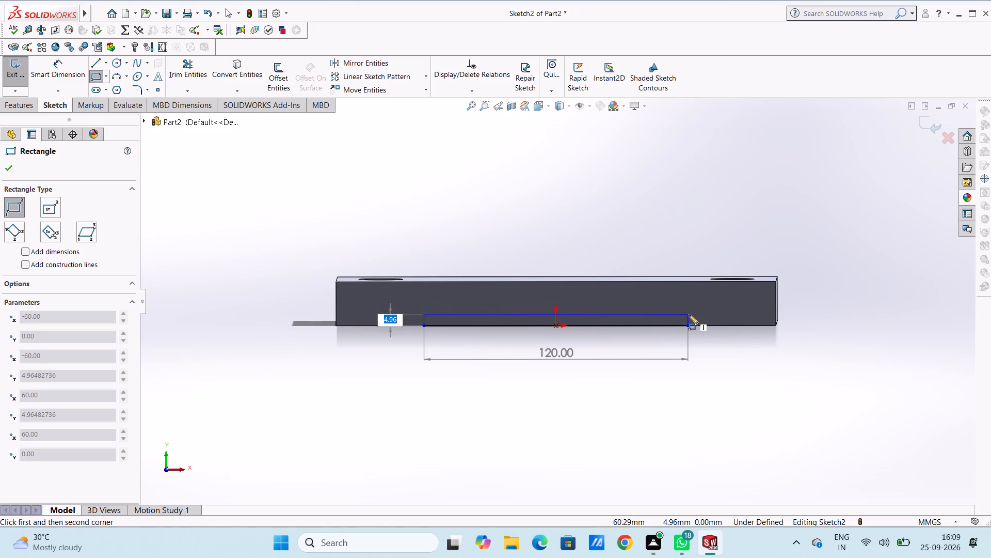
key(5)
key(Return)
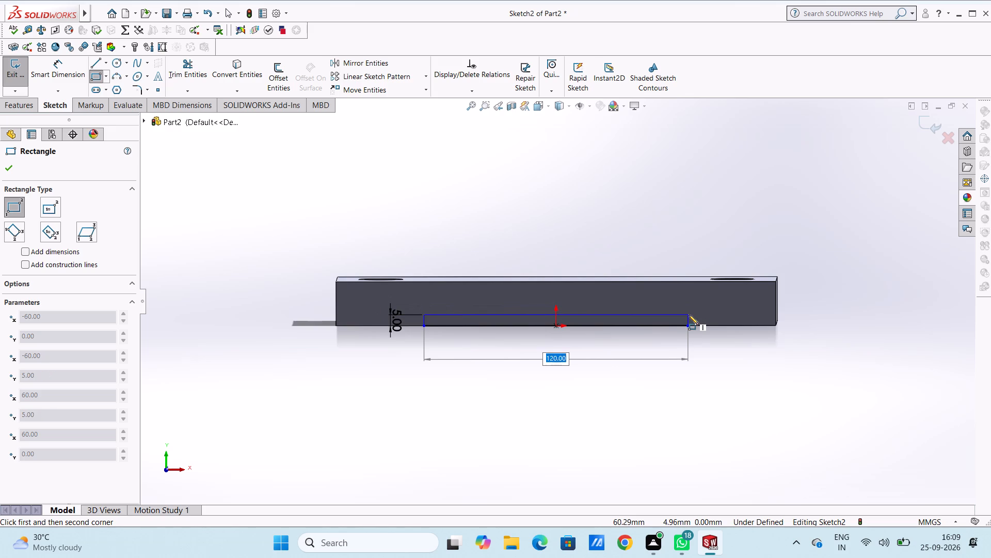
key(Return)
key(Escape)
key(Escape)
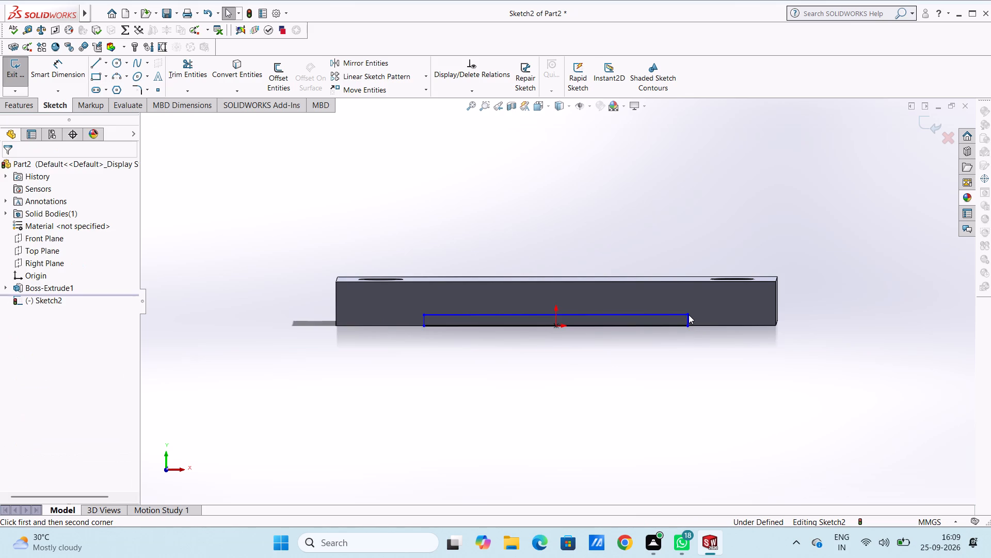
Dimension the rectangle's left side and set its height to 6 mm.
click(65, 71)
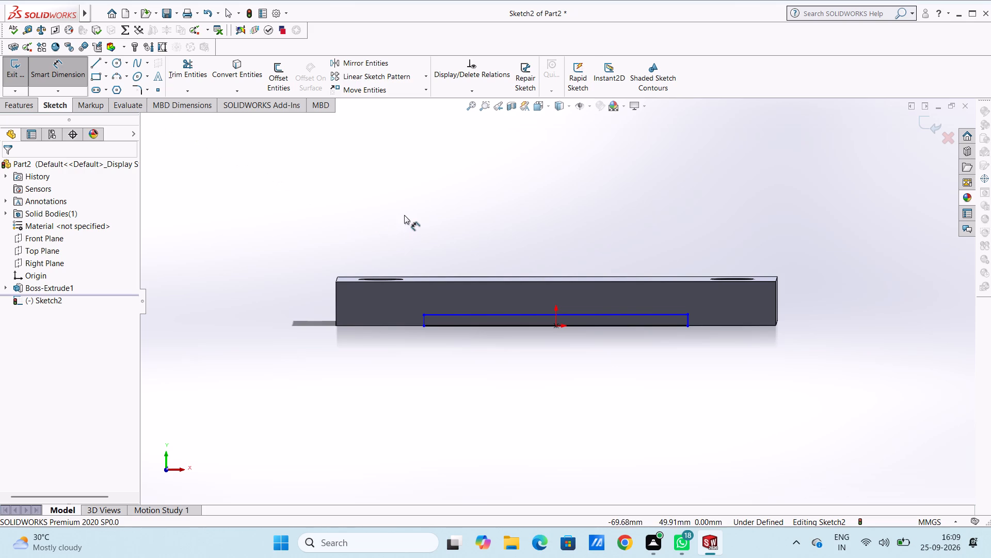
click(427, 321)
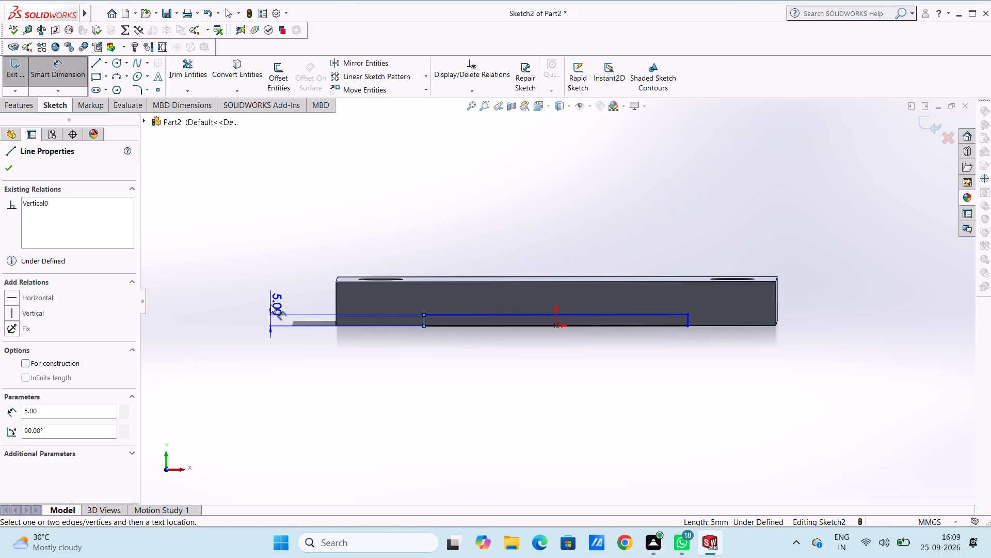
click(270, 304)
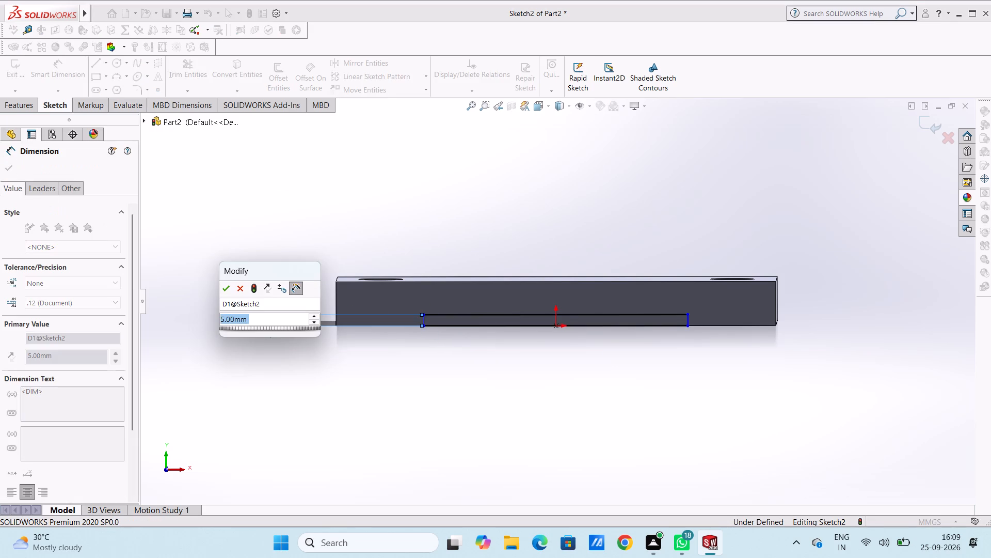
key(6)
key(Return)
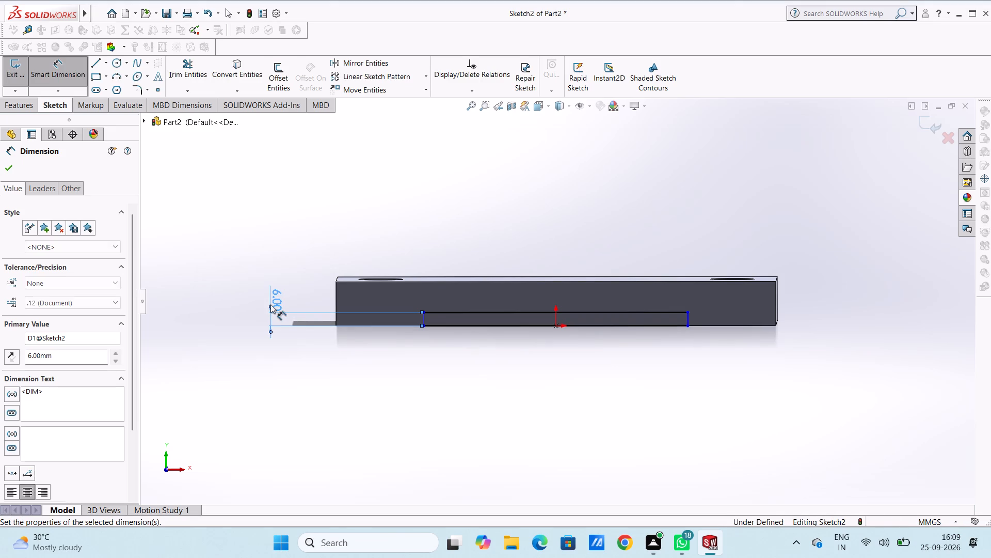
click(315, 228)
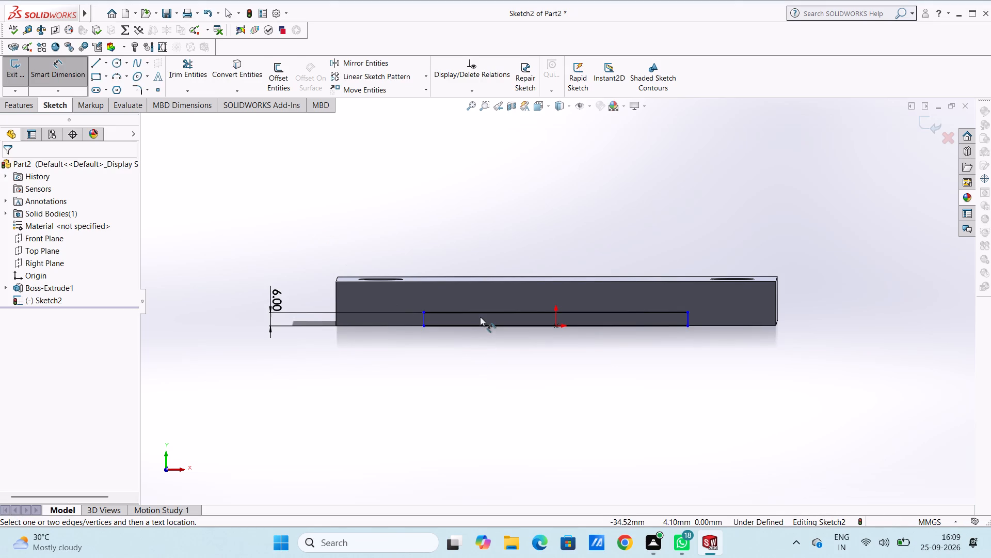
Add a 120 mm width dimension to the rectangle's top edge.
click(480, 313)
click(497, 199)
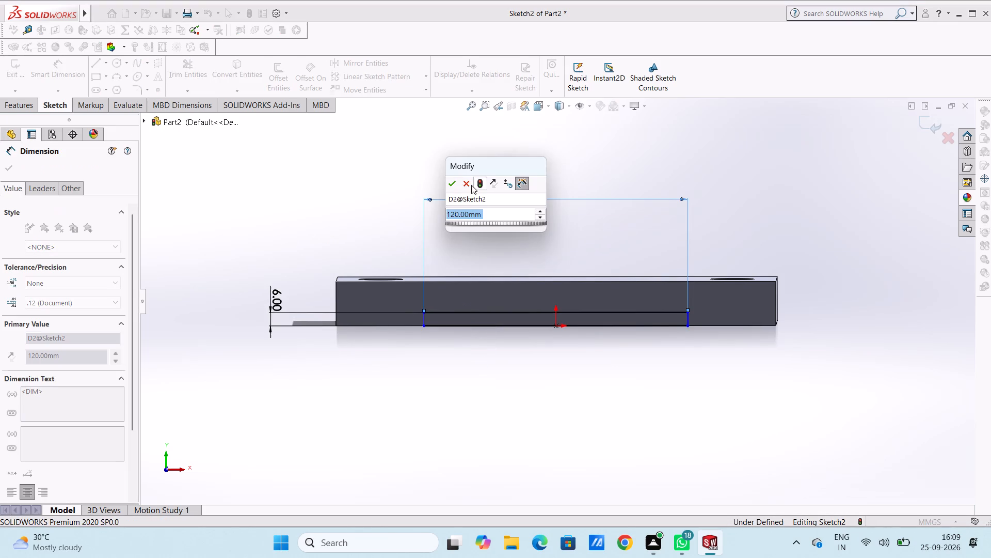
click(455, 184)
click(428, 182)
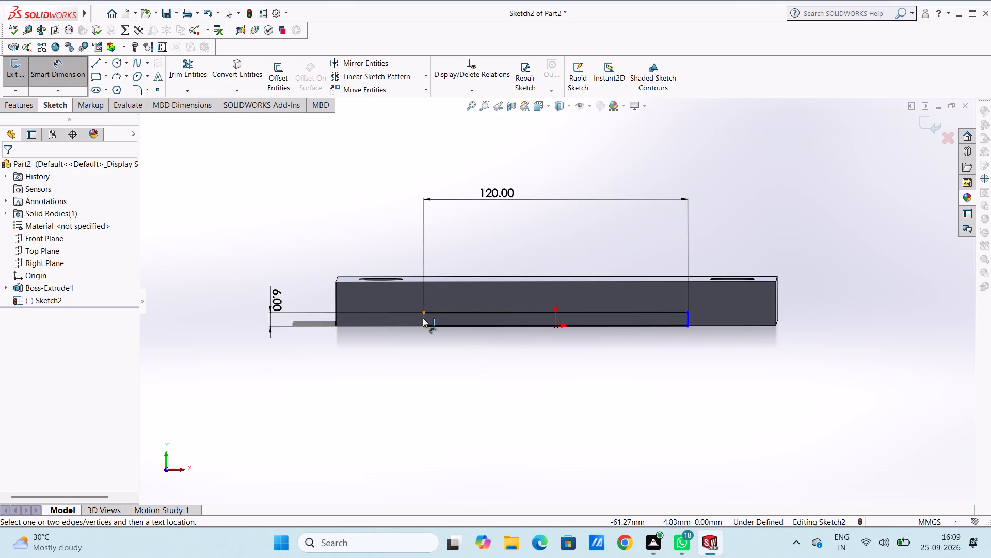
Dimension the rectangle's left side 60 mm from the origin.
click(423, 318)
click(555, 325)
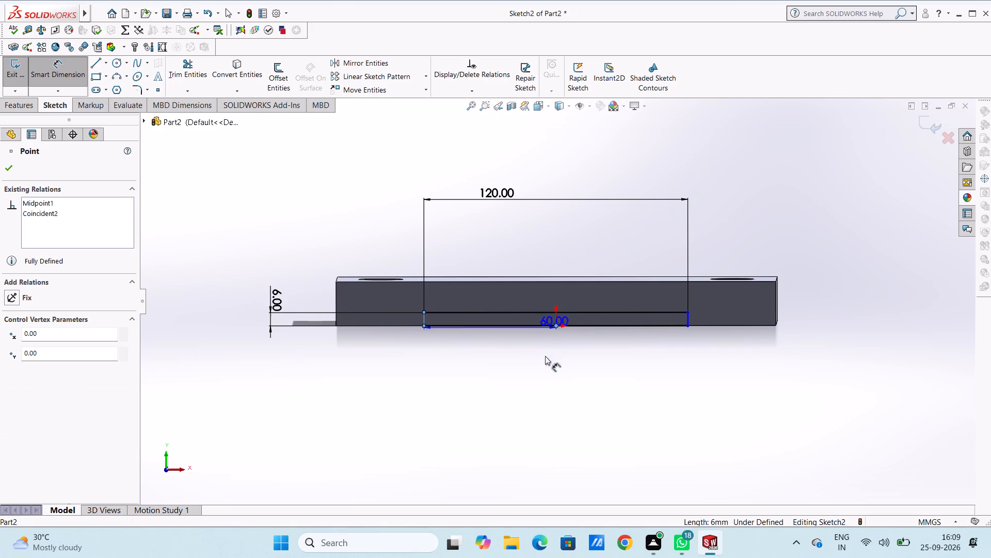
click(509, 430)
click(466, 411)
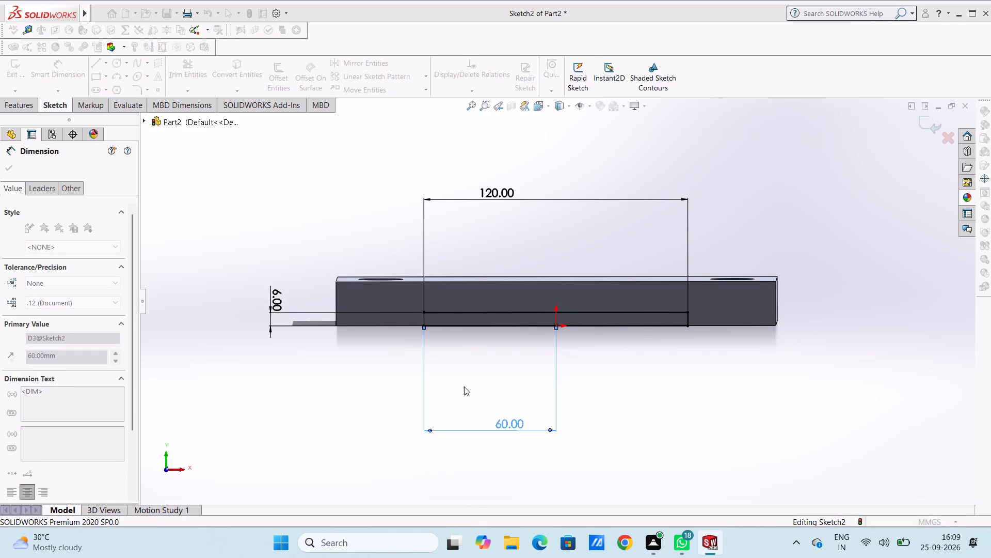
click(462, 380)
Cut-extrude the 120 × 6 mm rectangle region through the plate with a blind depth of 100 mm.
middle_drag(469, 362, 518, 391)
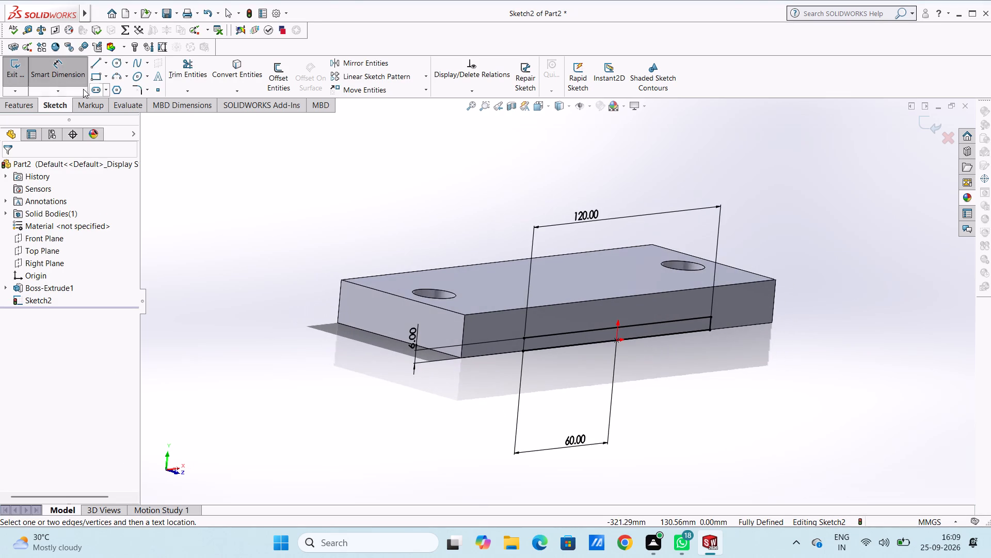
click(40, 68)
click(14, 106)
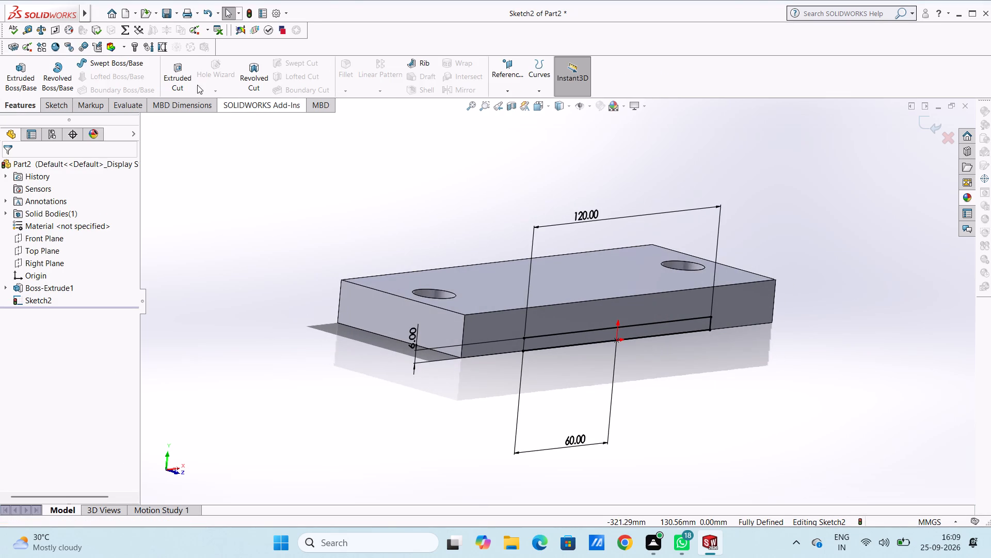
click(186, 71)
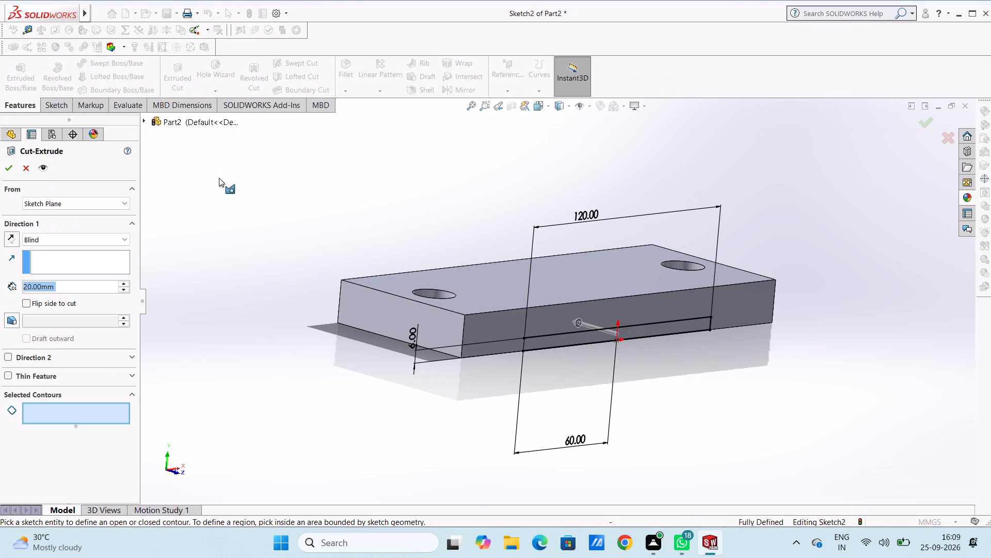
click(555, 343)
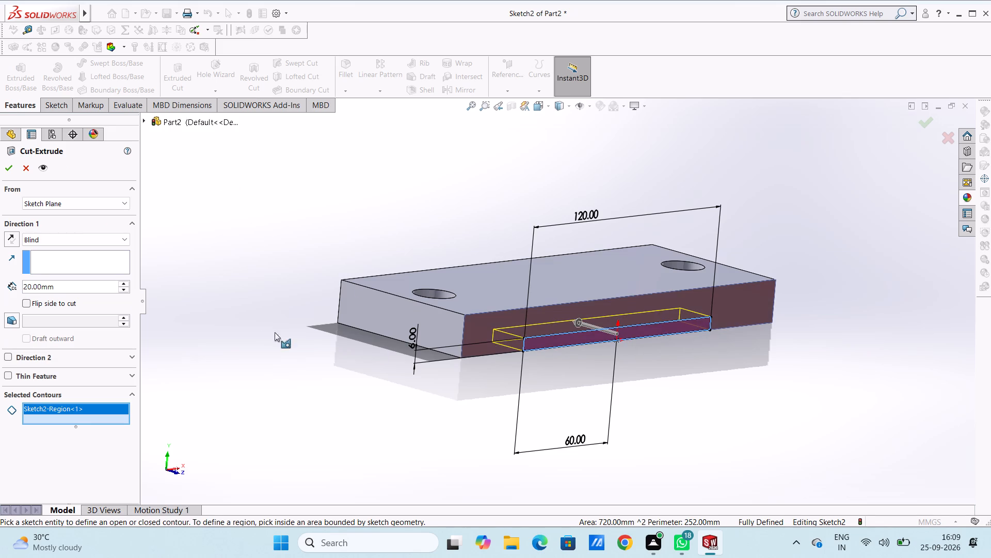
click(70, 291)
click(70, 291)
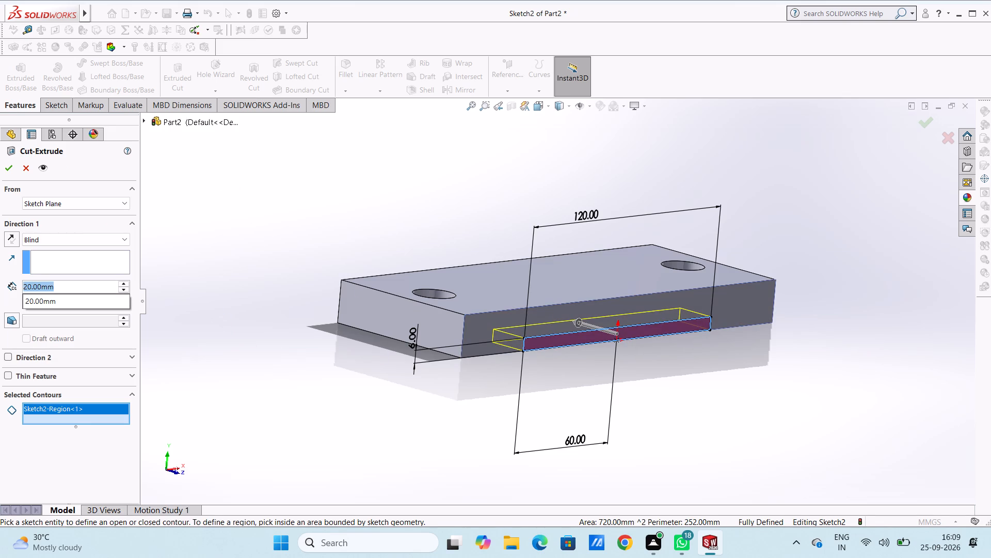
text(100)
key(Return)
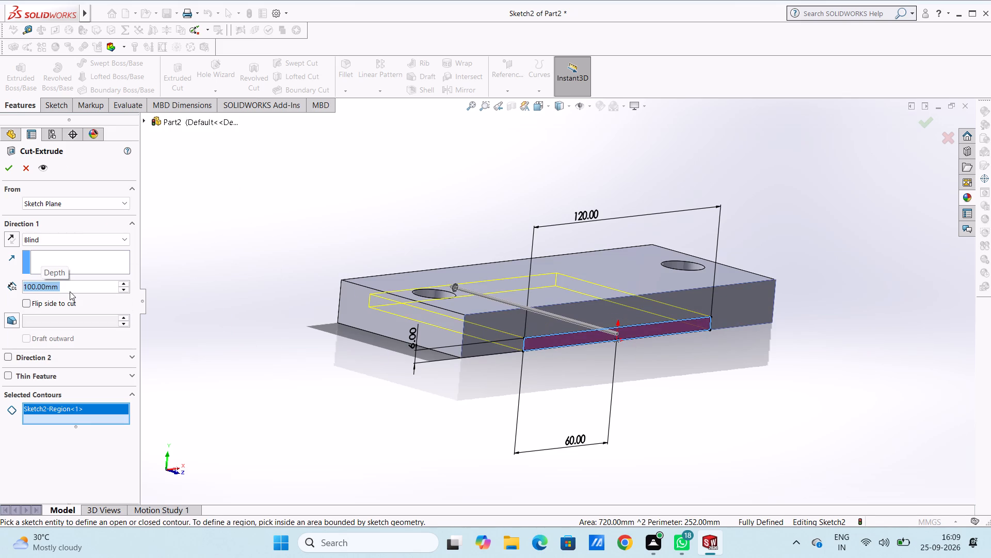
click(9, 169)
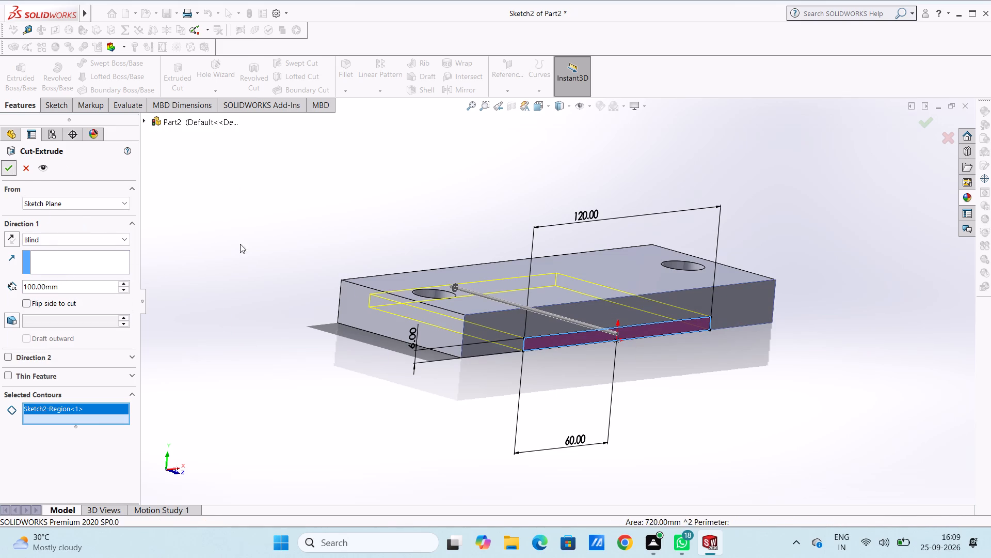
click(266, 236)
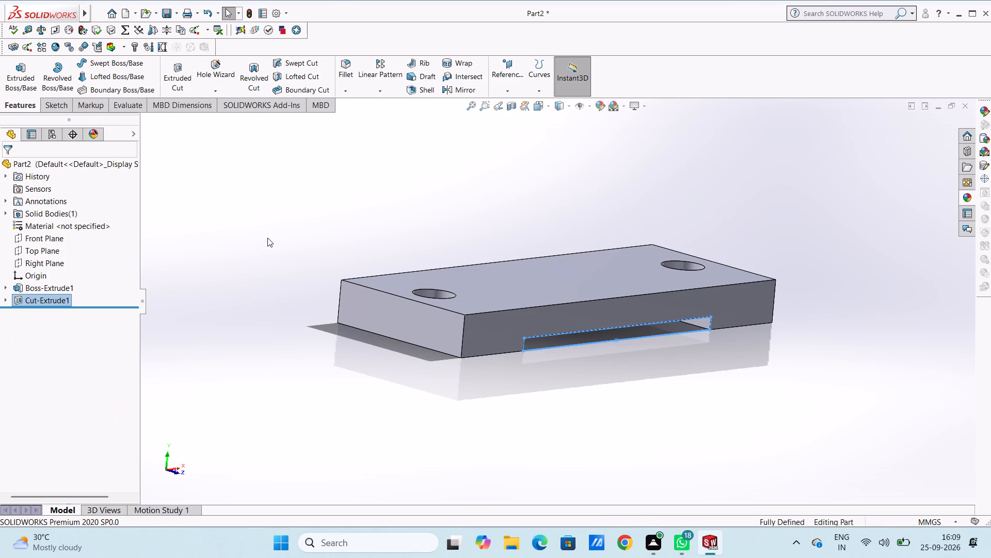
Start a new sketch on the plate's front face in the front view.
key(ctrl+1)
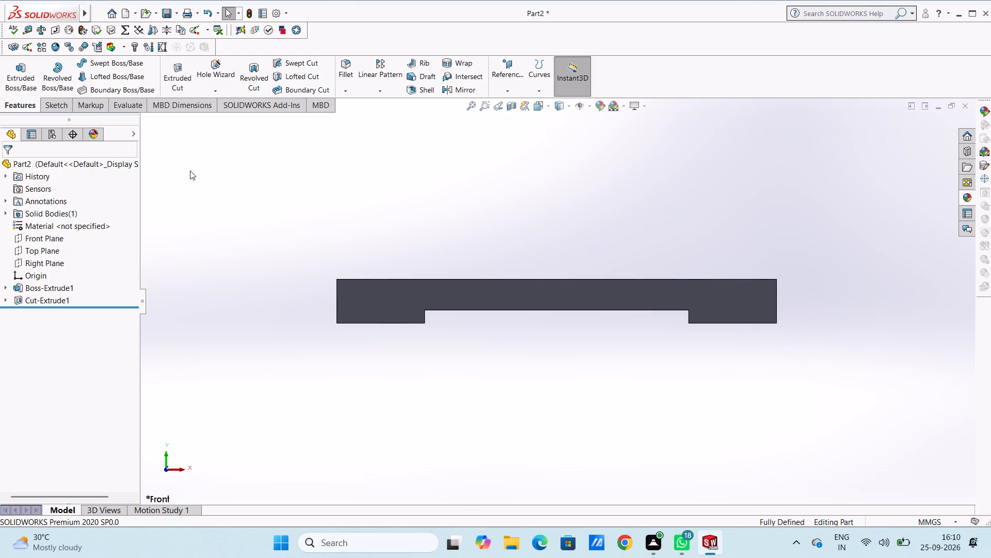
click(414, 293)
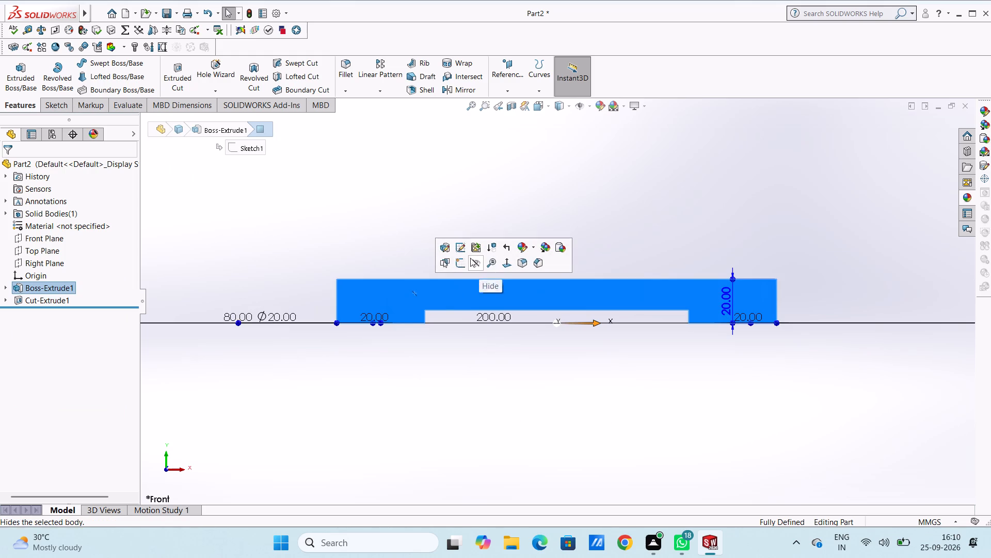
click(461, 267)
click(446, 208)
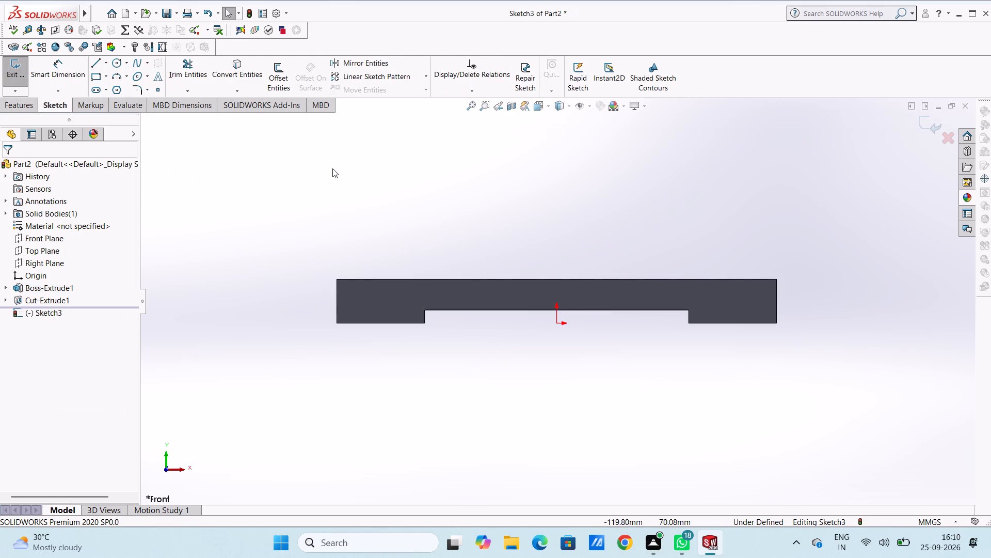
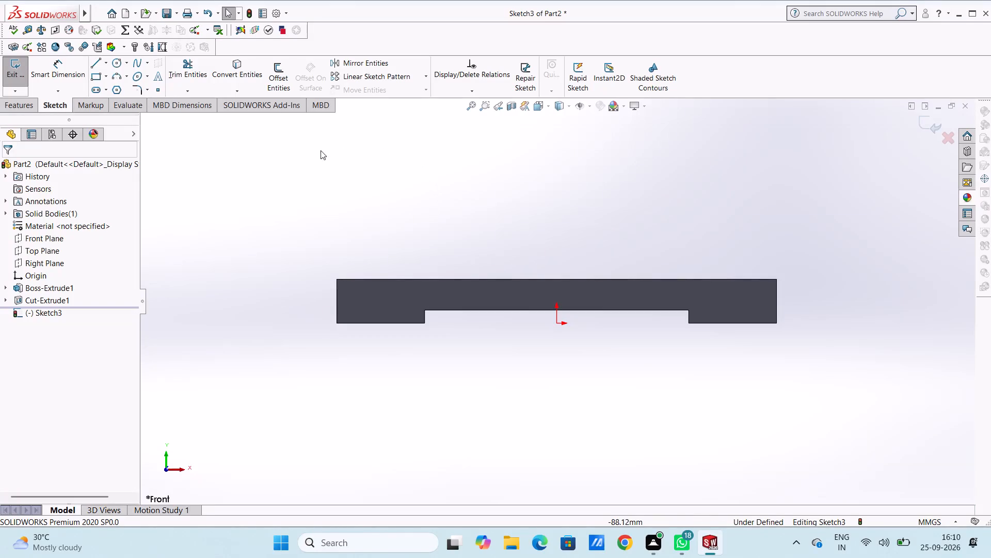
Sketch connected lines: 120 mm leftward along the plate's top edge above the recess, 40 mm vertically up, and 40 mm horizontally back to the right.
click(93, 66)
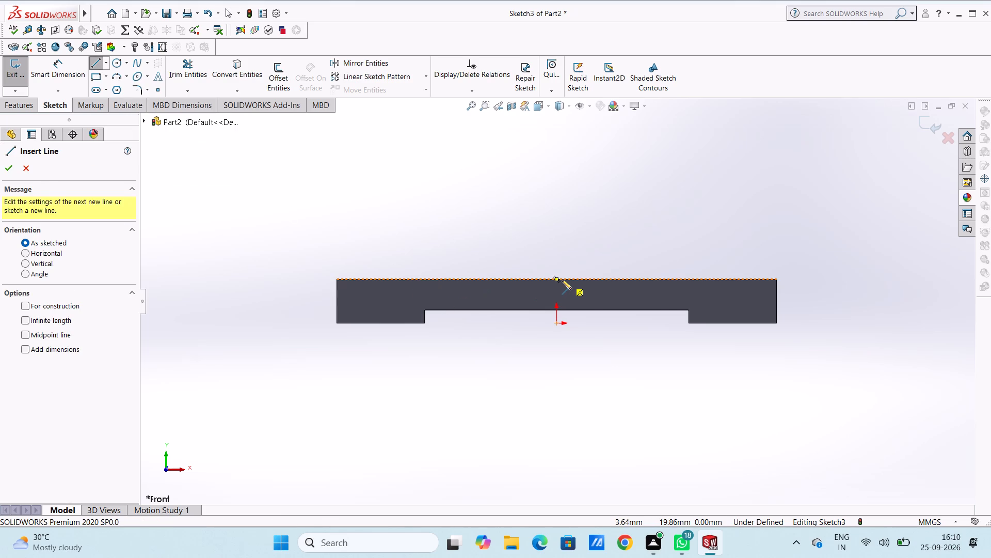
click(686, 277)
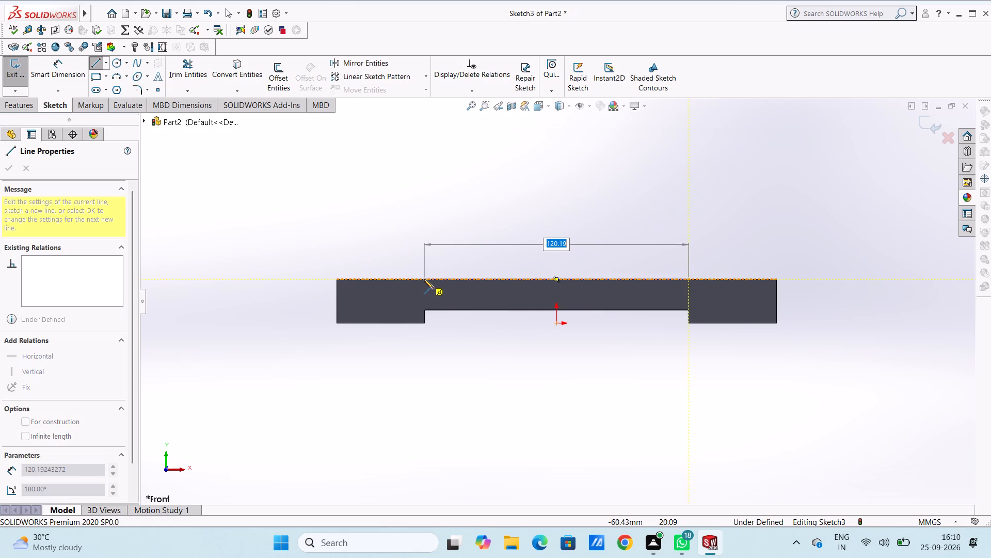
text(120)
key(Return)
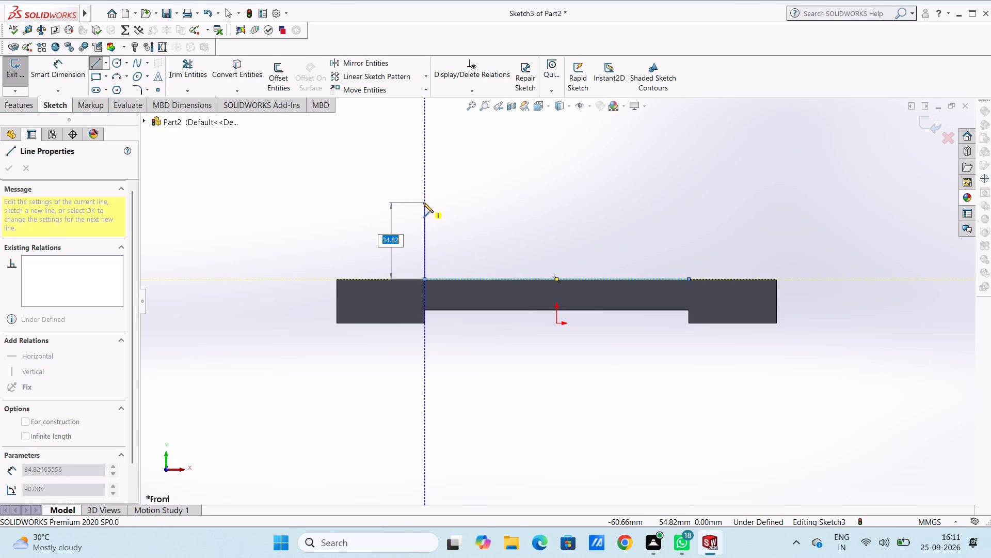
text(40)
key(Return)
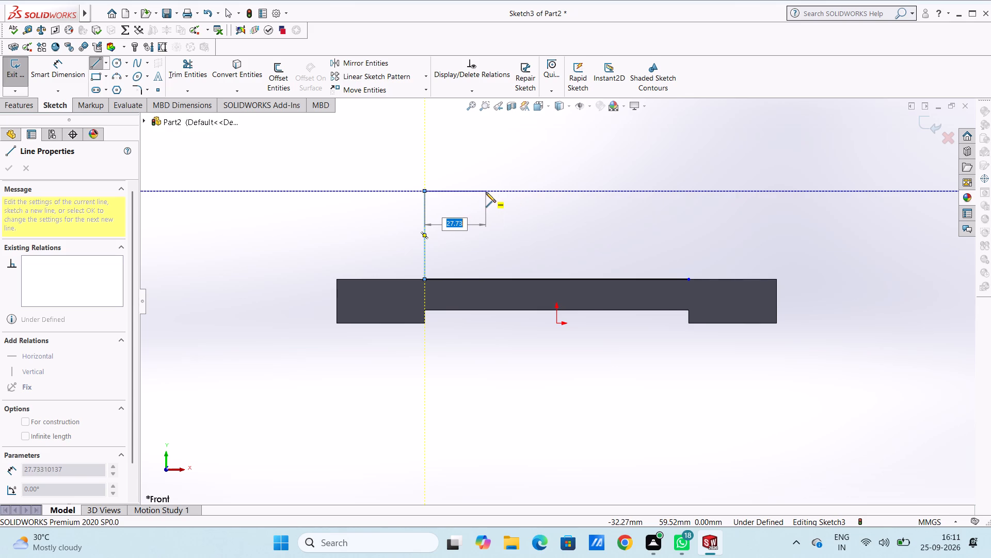
text(40)
key(Return)
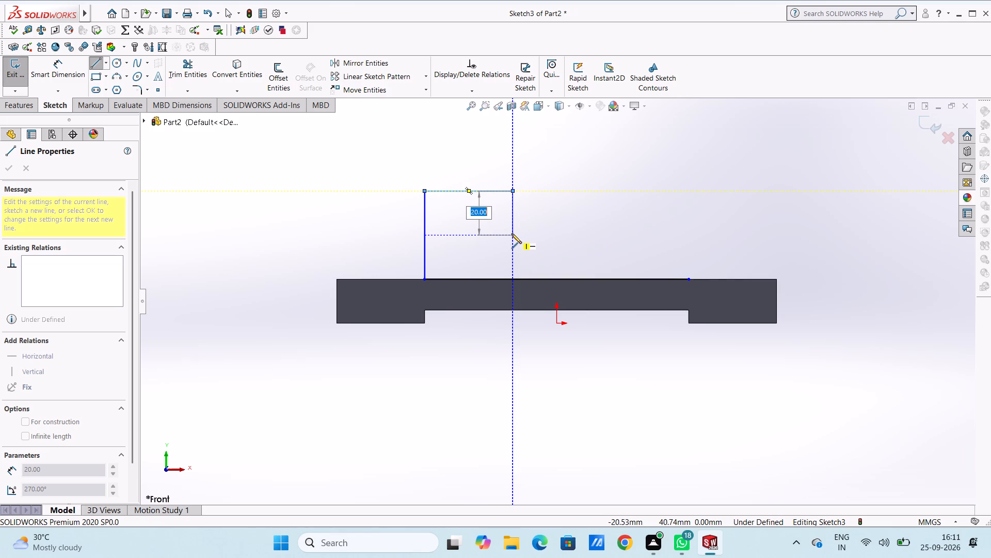
key(Escape)
key(Escape)
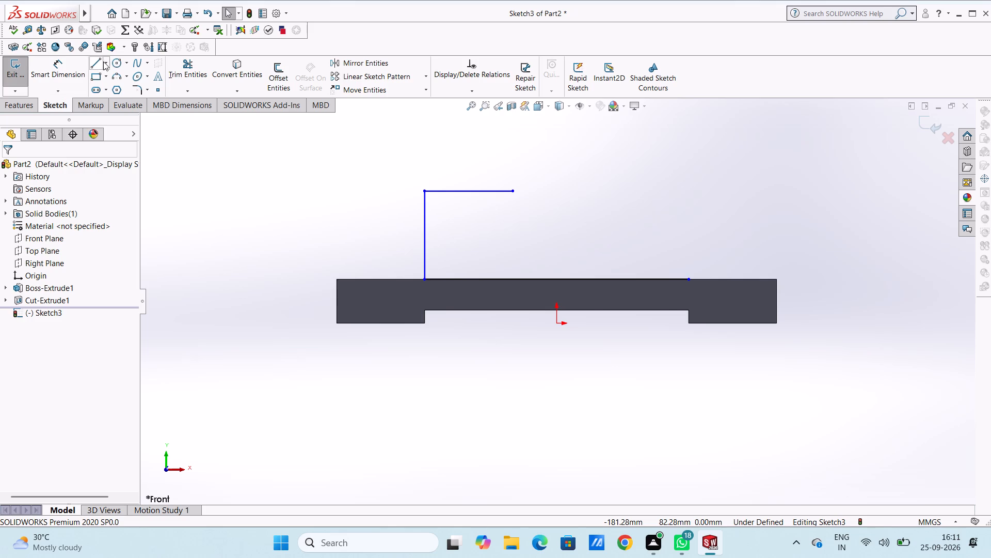
Sketch a 6 mm radius circle about 38 mm directly above the origin and a 10 mm radius circle level with the upper line, right of it.
click(117, 61)
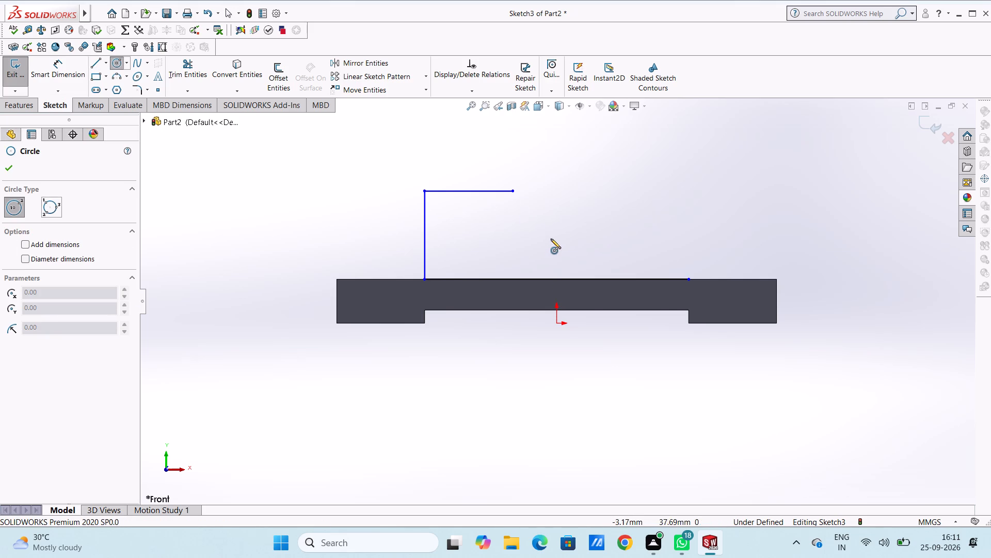
click(555, 239)
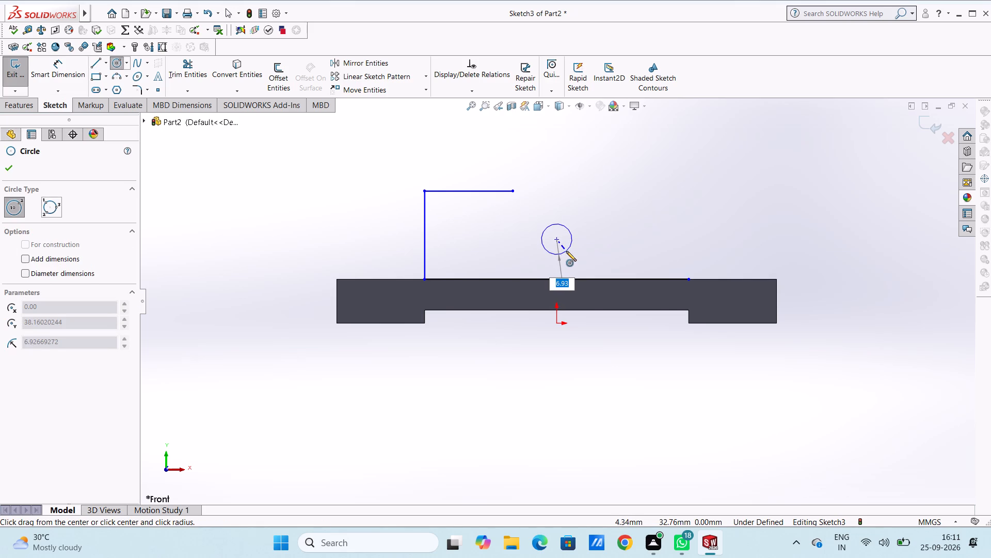
key(6)
key(Return)
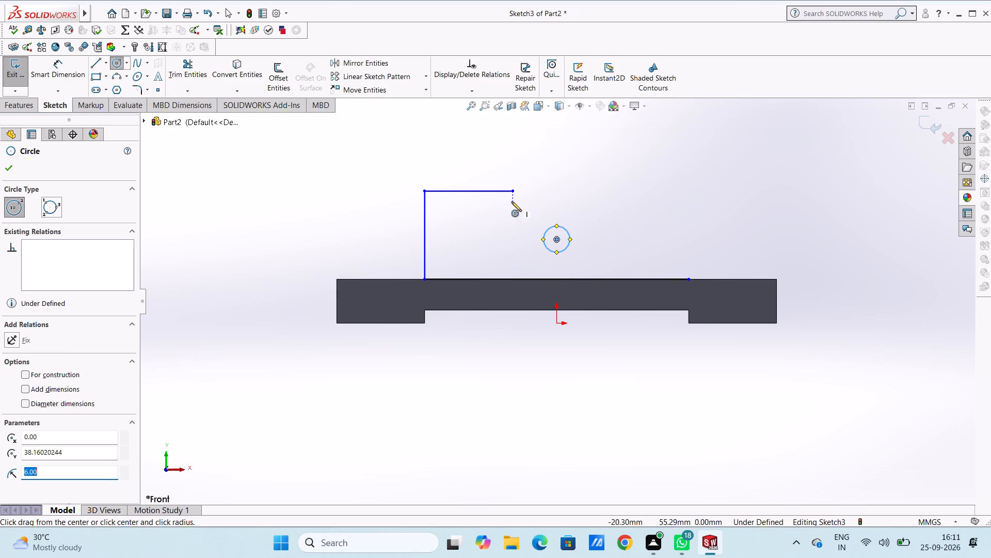
click(621, 191)
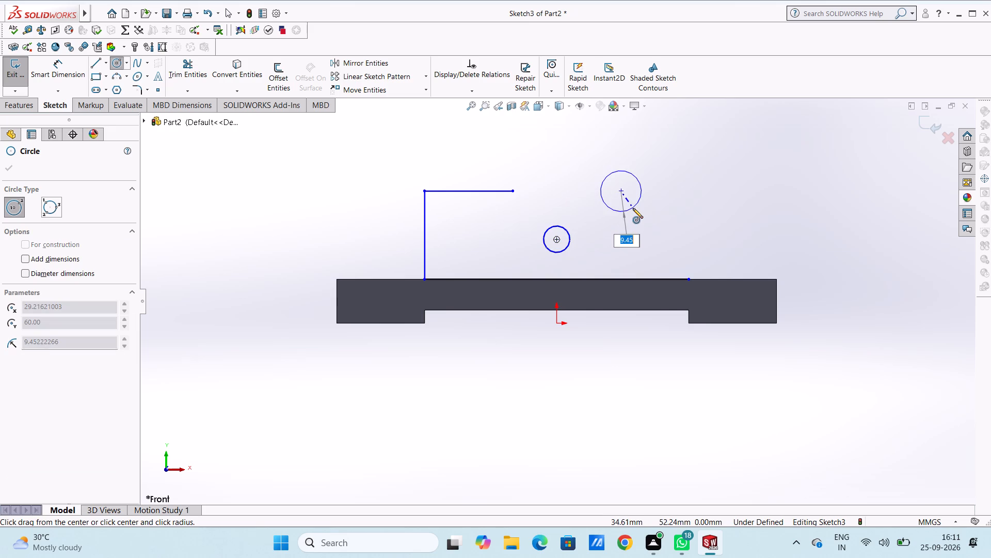
text(10)
key(Return)
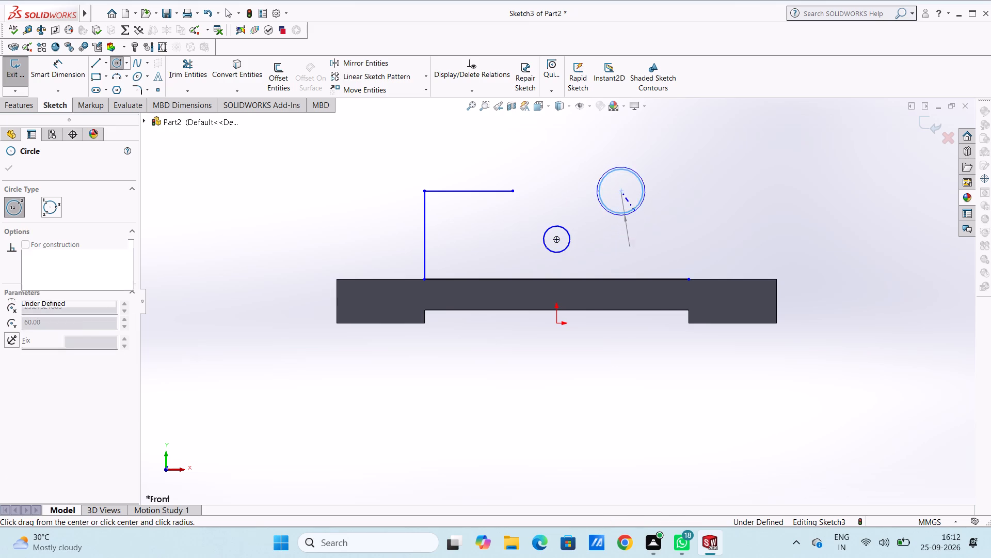
Dimension the upper horizontal line's length as 30 mm.
scroll(635, 211, up, 2)
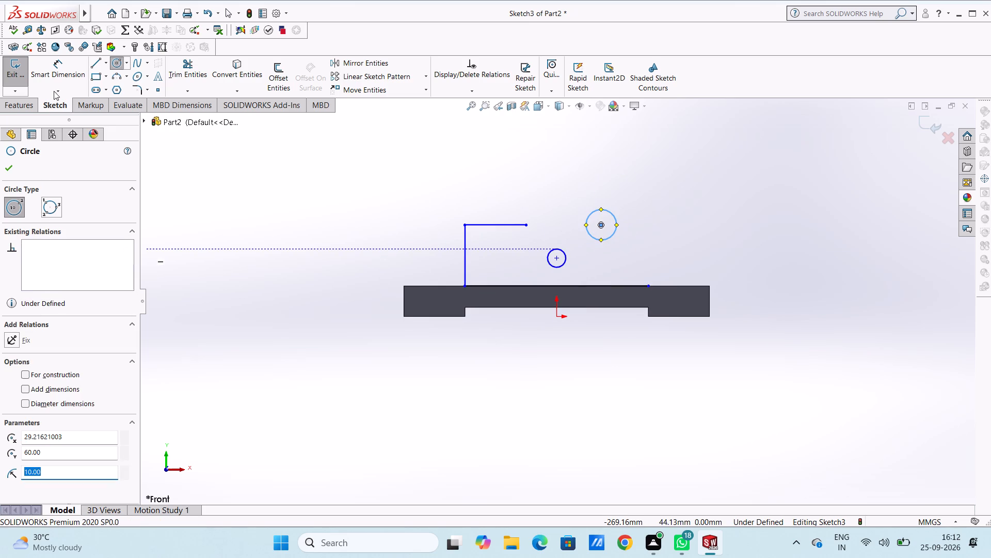
click(57, 66)
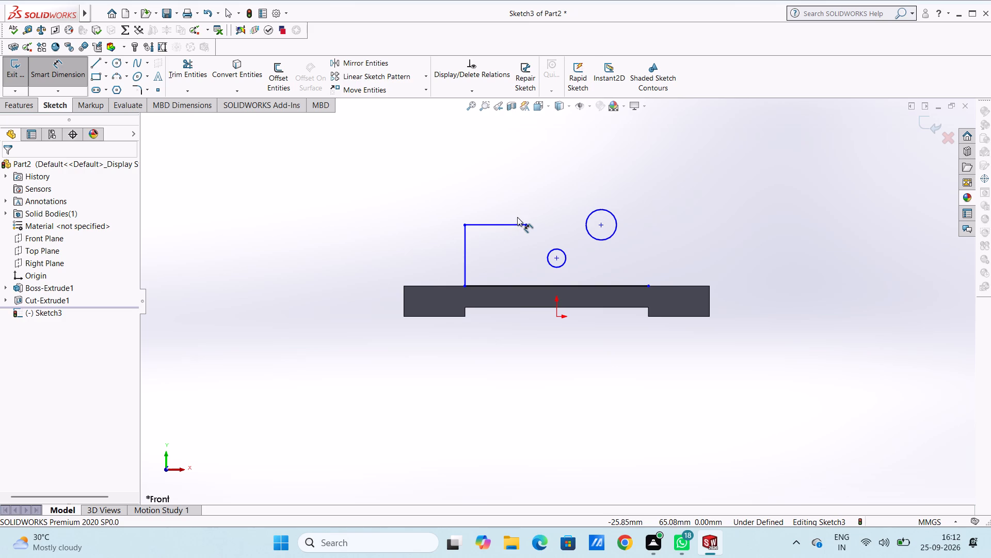
click(517, 224)
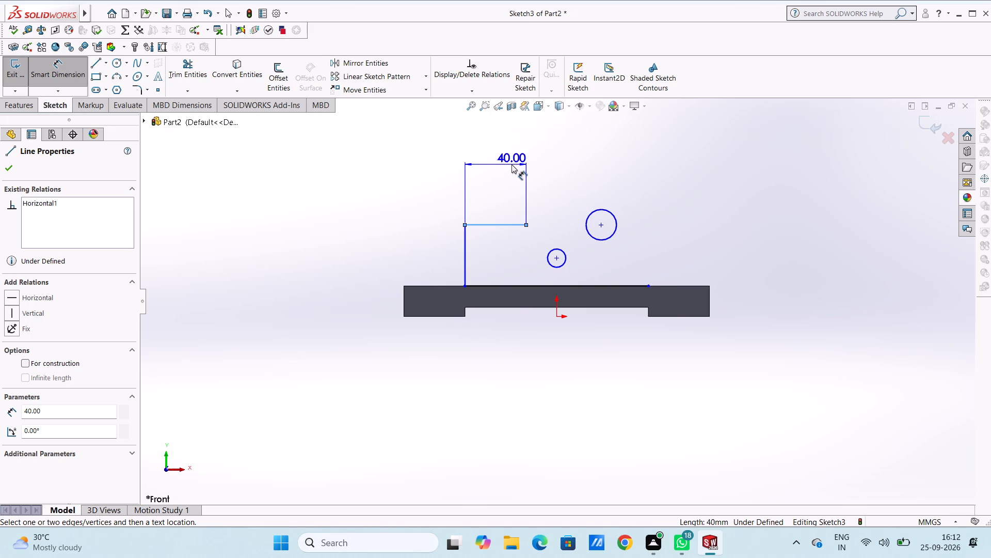
click(512, 164)
text(30)
key(Return)
click(314, 226)
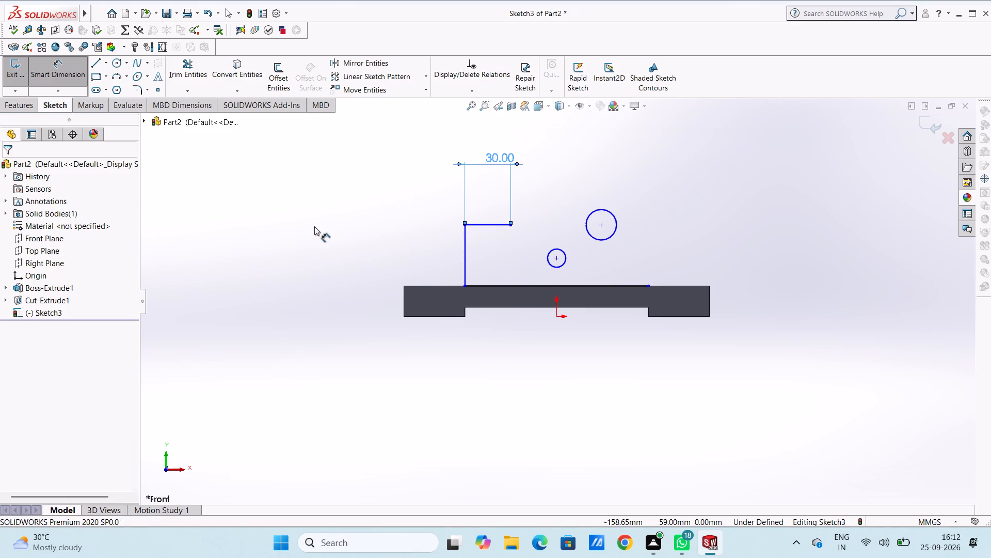
Add a 40 mm length dimension to the vertical line.
click(464, 253)
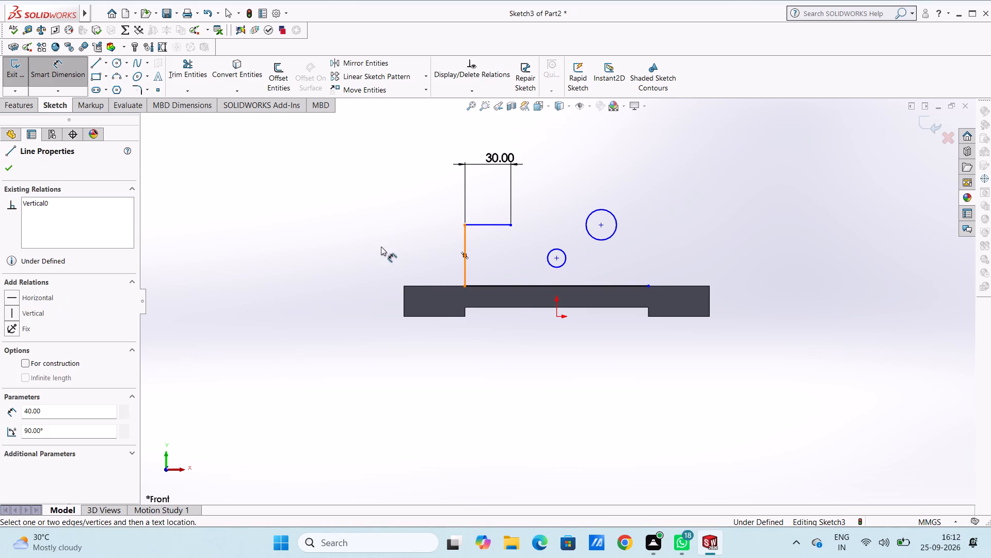
click(440, 235)
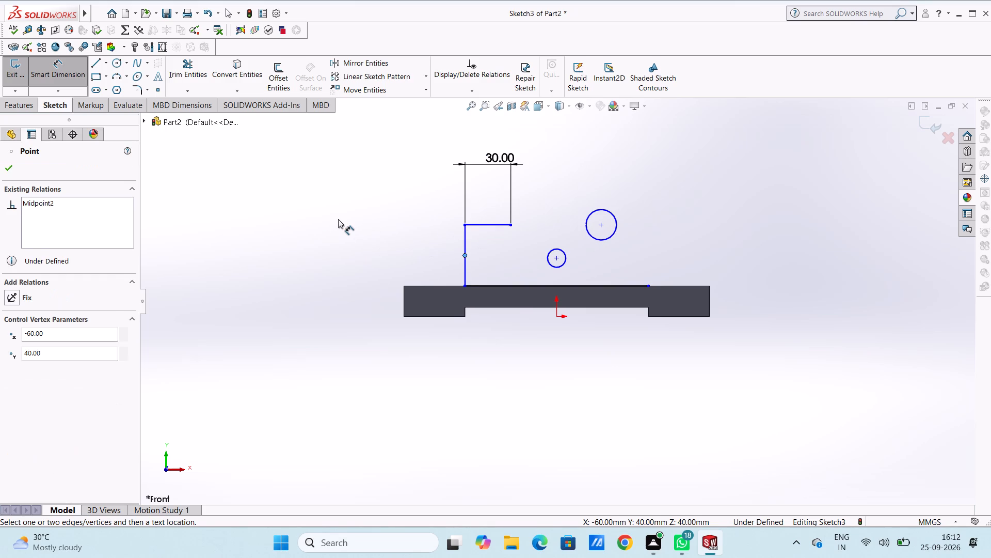
key(Escape)
click(465, 253)
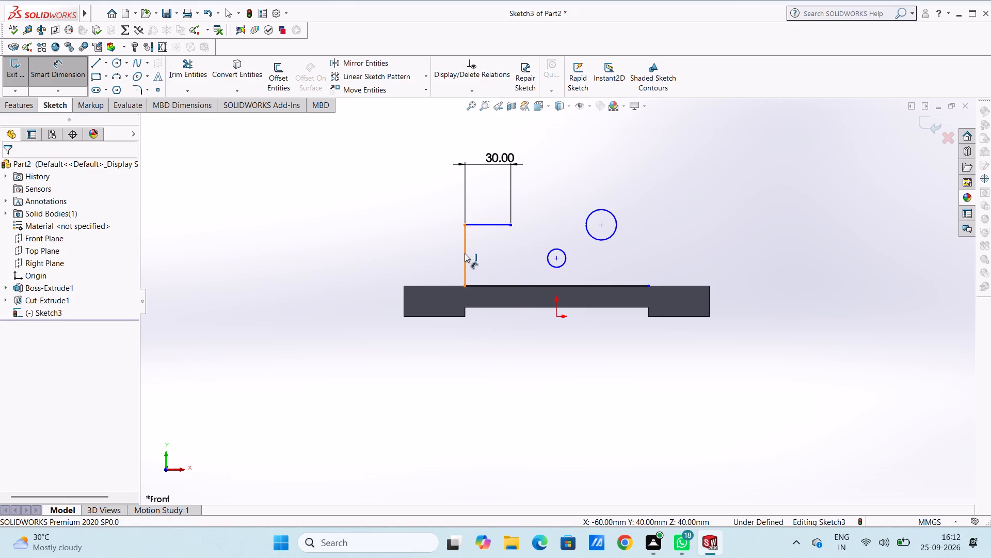
click(313, 254)
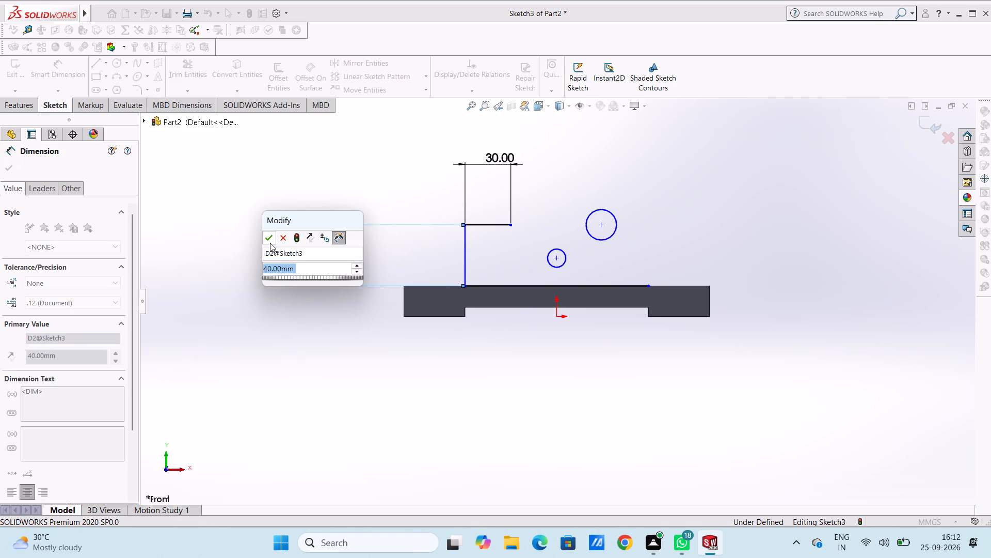
click(270, 242)
click(262, 229)
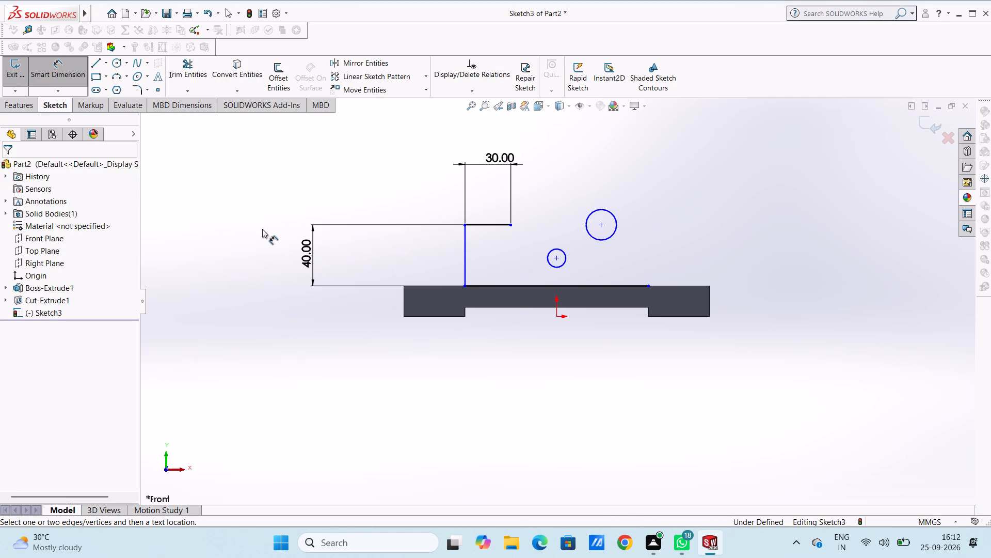
Dimension the lower circle above the origin with a diameter of 20 mm.
click(555, 266)
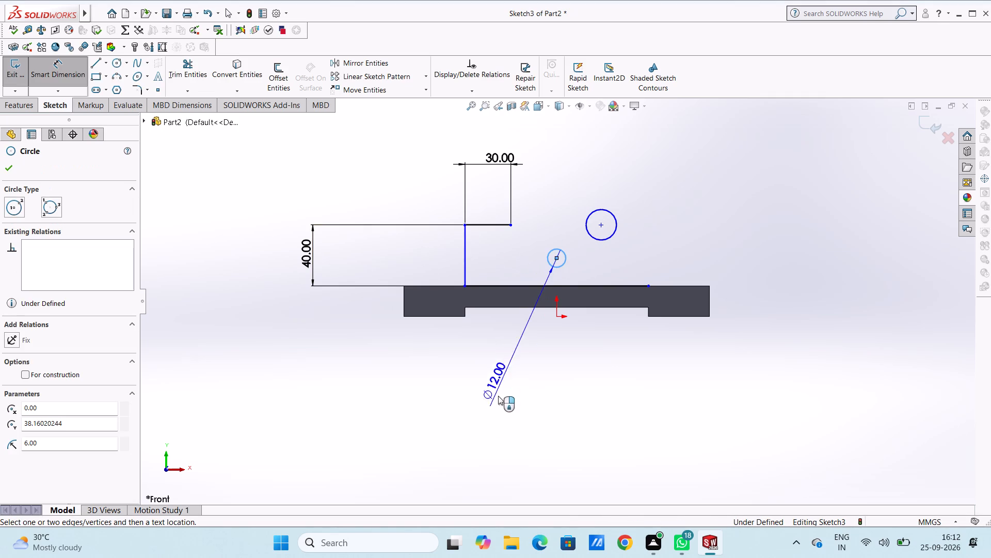
click(474, 415)
text(20)
key(Return)
click(394, 407)
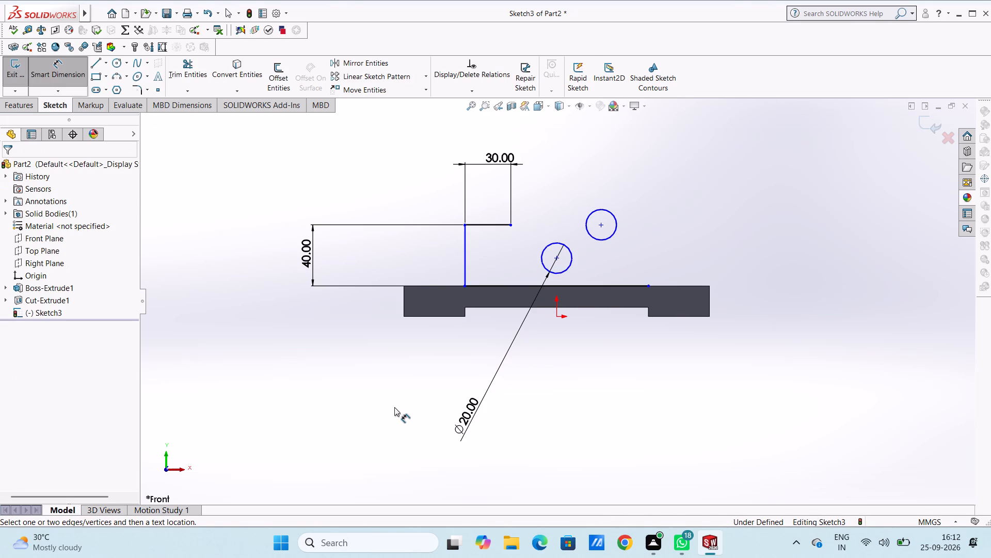
Dimension the upper circle with a diameter of 30 mm.
click(602, 208)
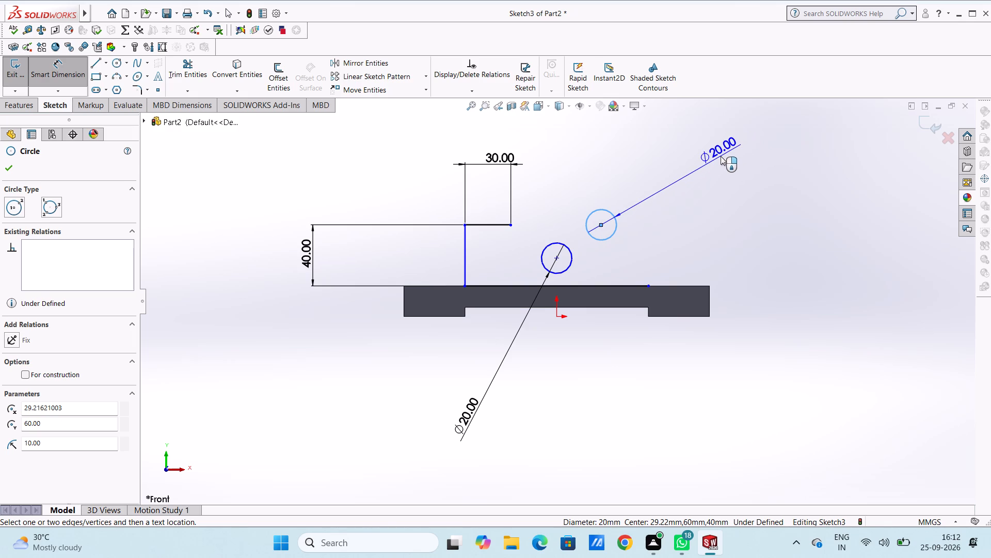
click(721, 156)
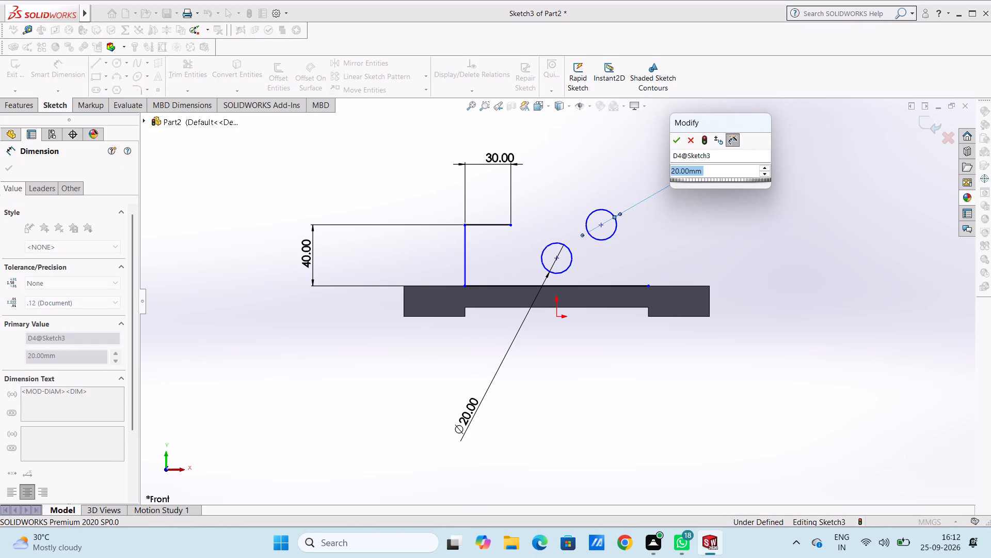
text(30)
key(Return)
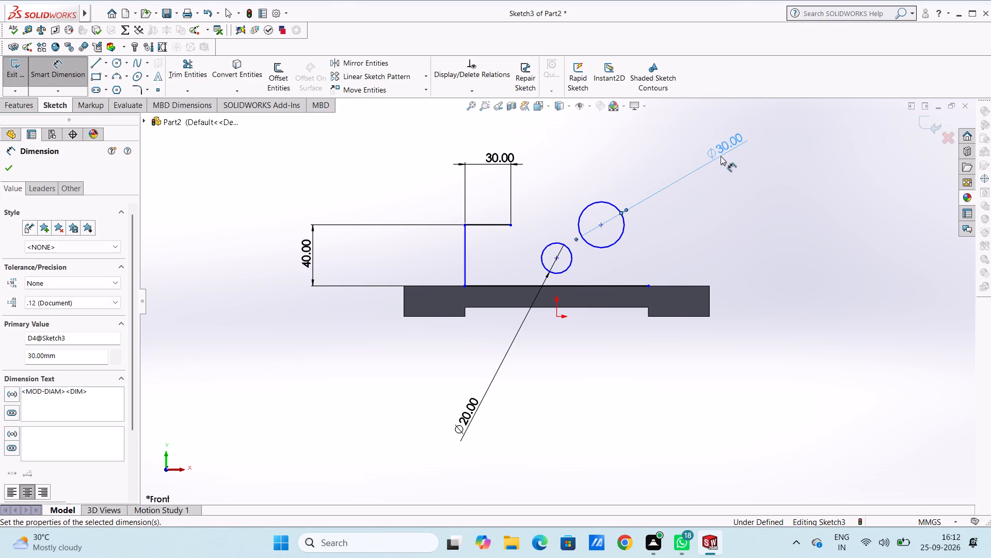
click(405, 168)
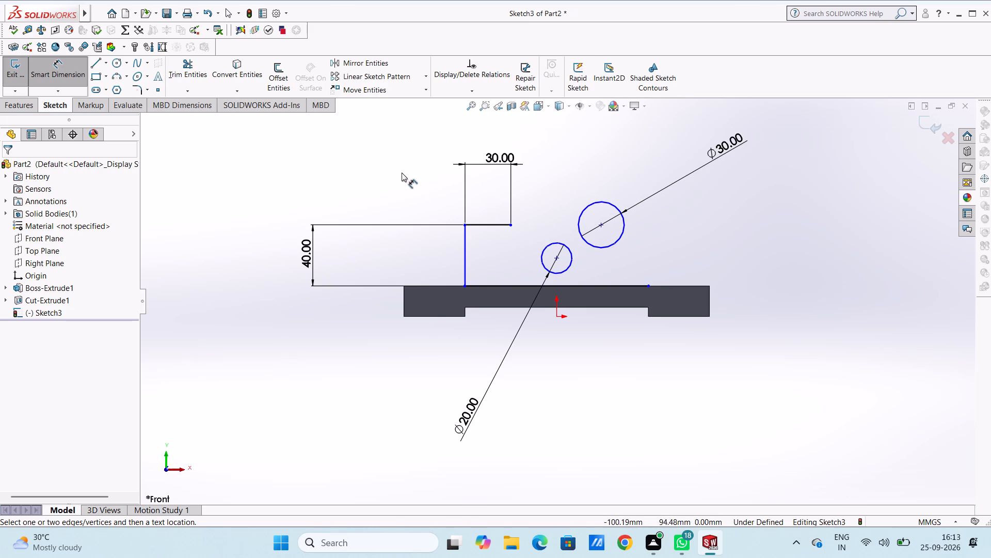
Dimension the lower circle's centre 32 mm vertically from the midpoint of the recess's upper edge.
click(558, 257)
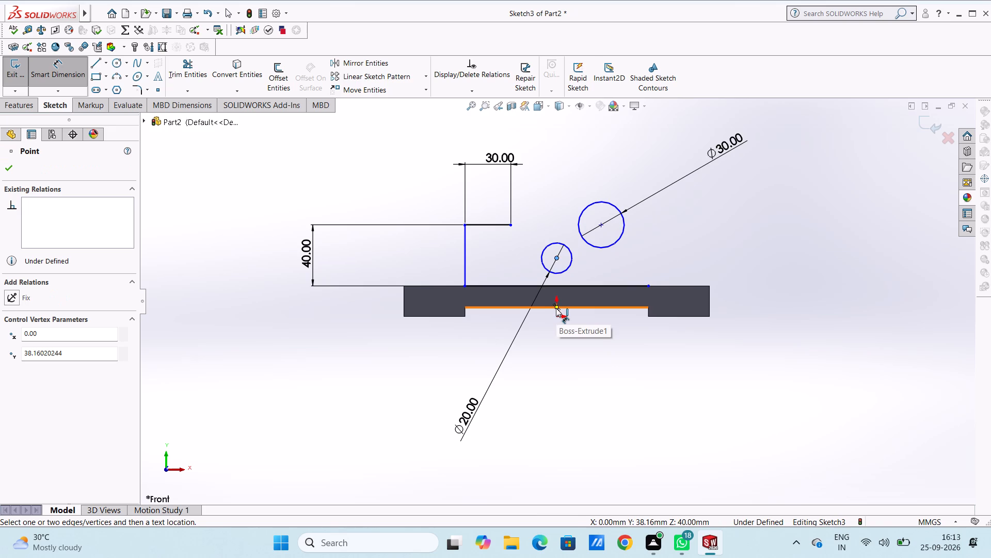
click(556, 308)
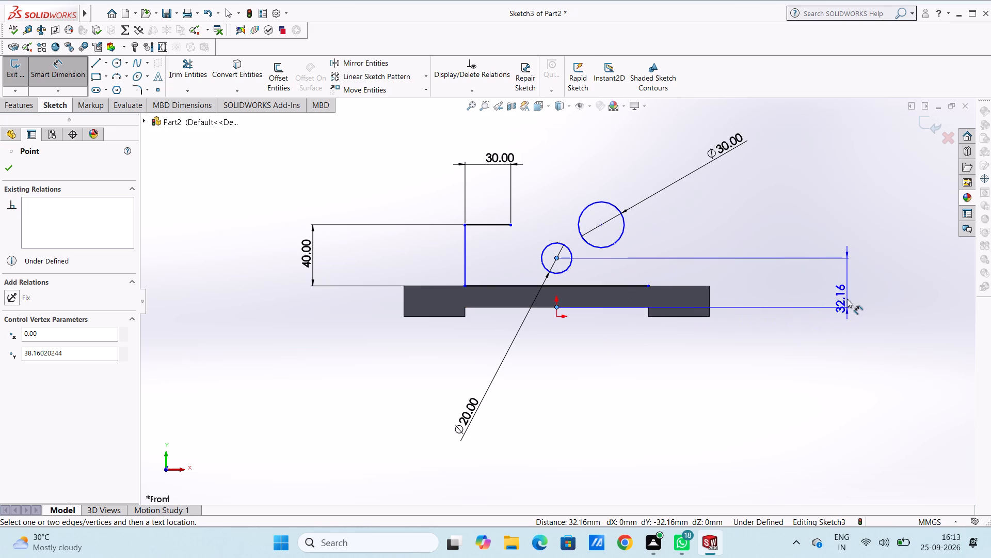
click(849, 297)
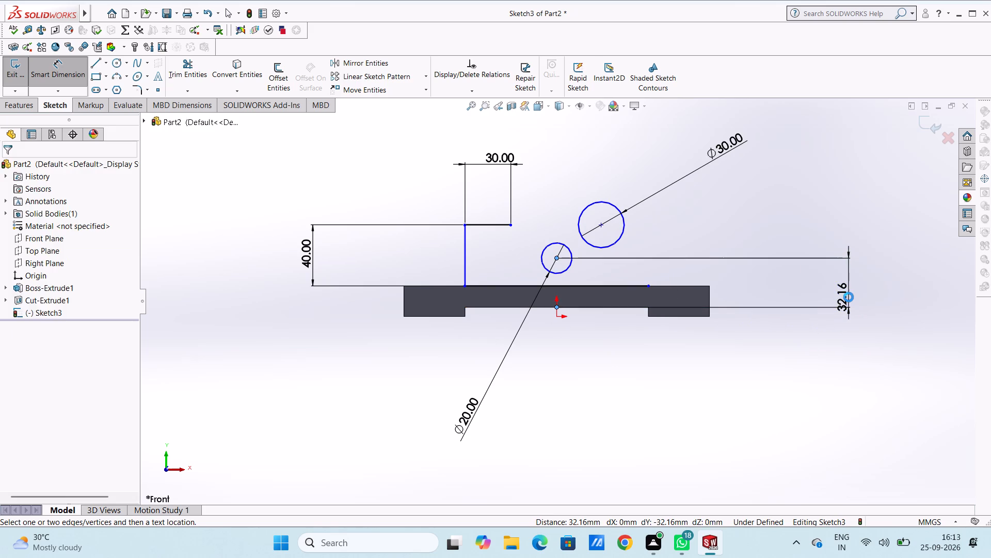
text(32)
key(Return)
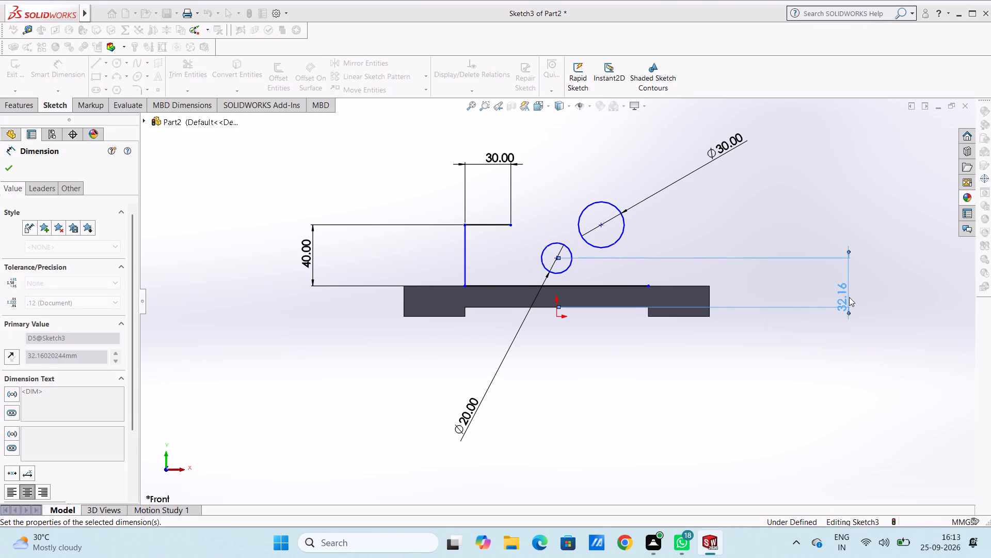
click(737, 210)
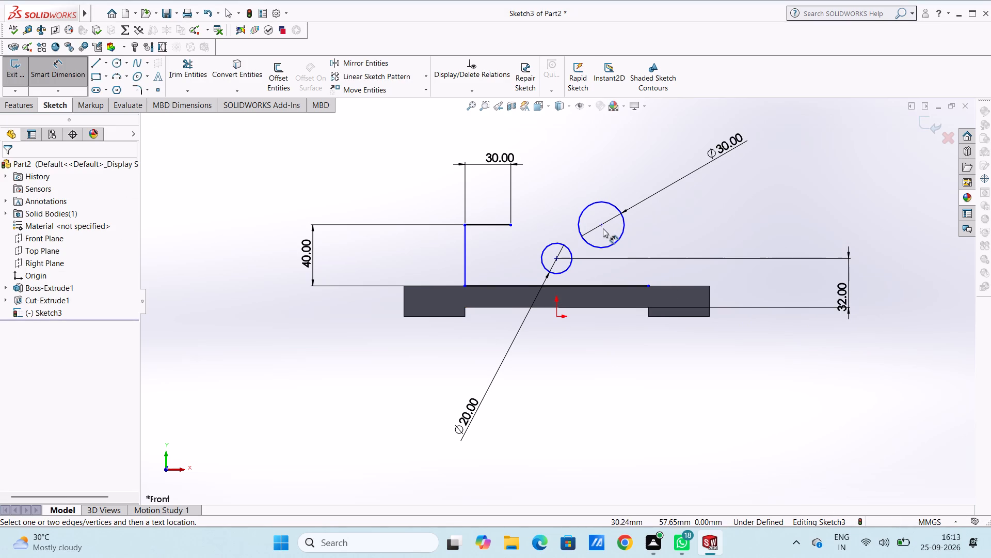
Dimension the upper circle's centre 80 mm vertically from the origin.
click(599, 224)
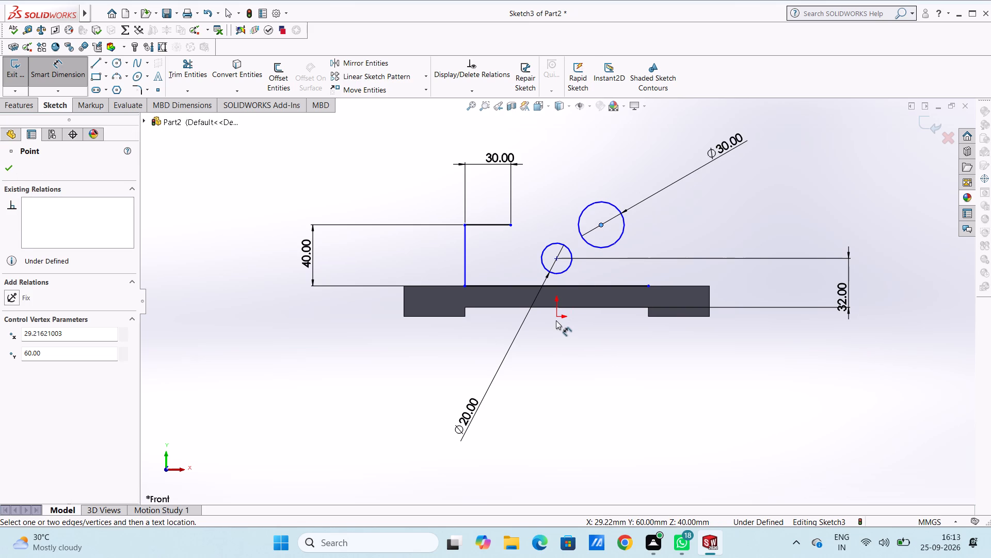
click(557, 317)
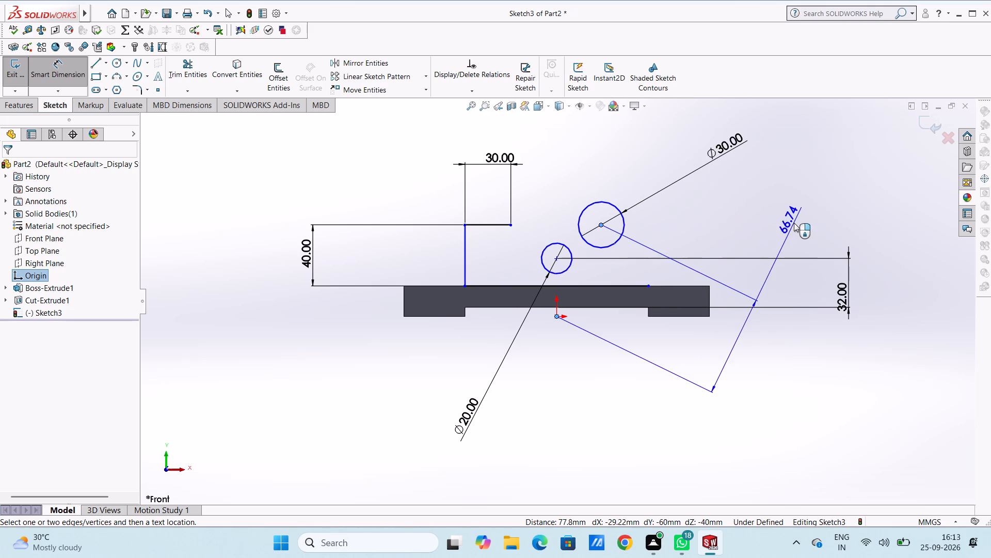
double_click(814, 241)
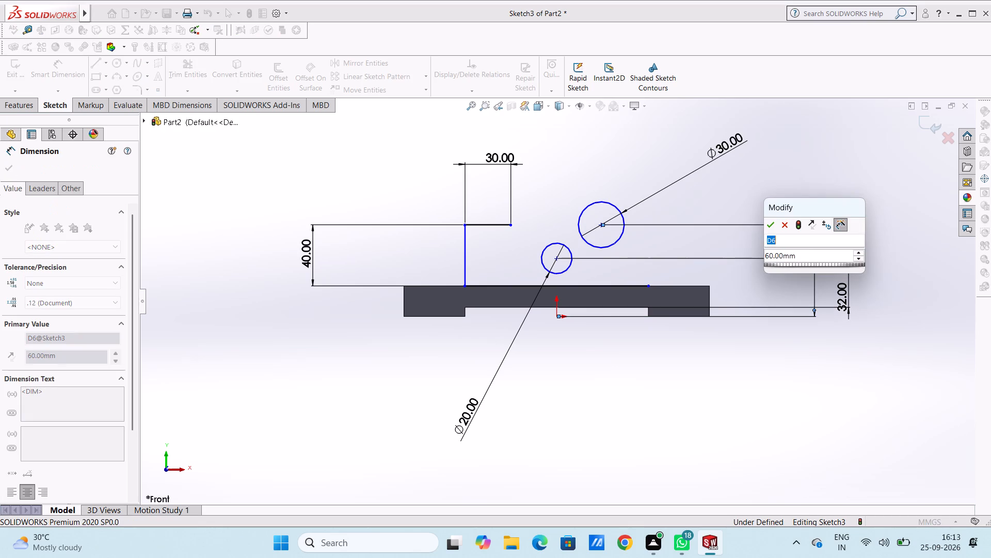
text(80)
key(Return)
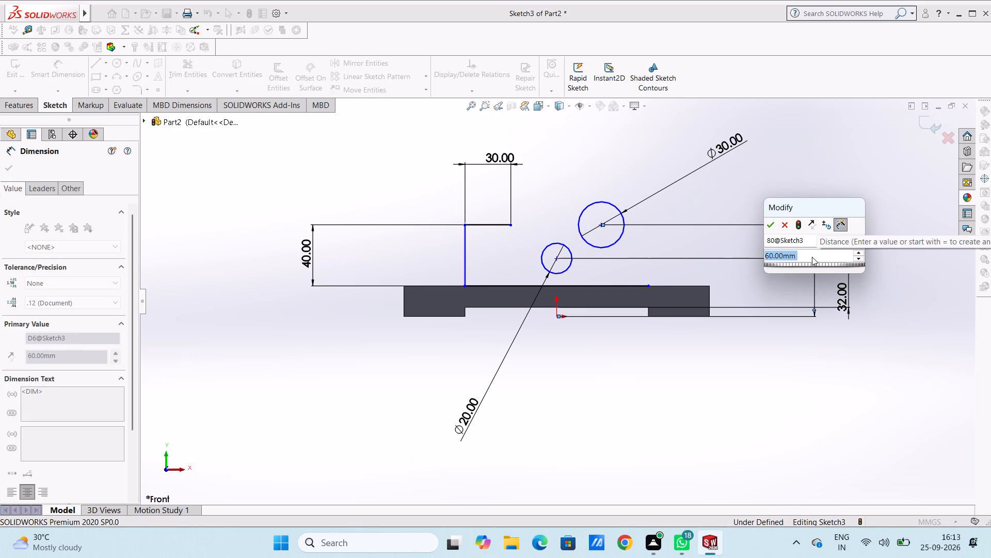
text(80)
key(Return)
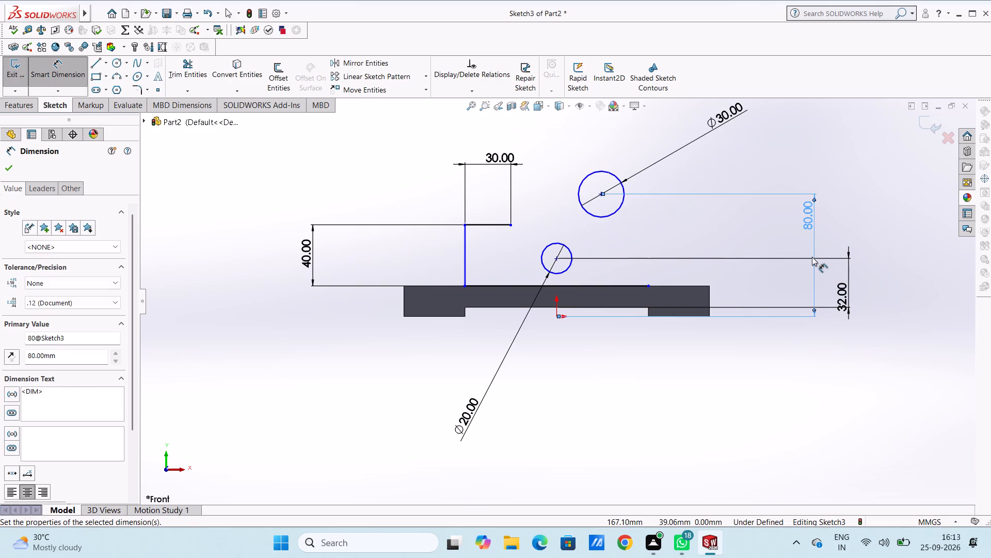
click(556, 198)
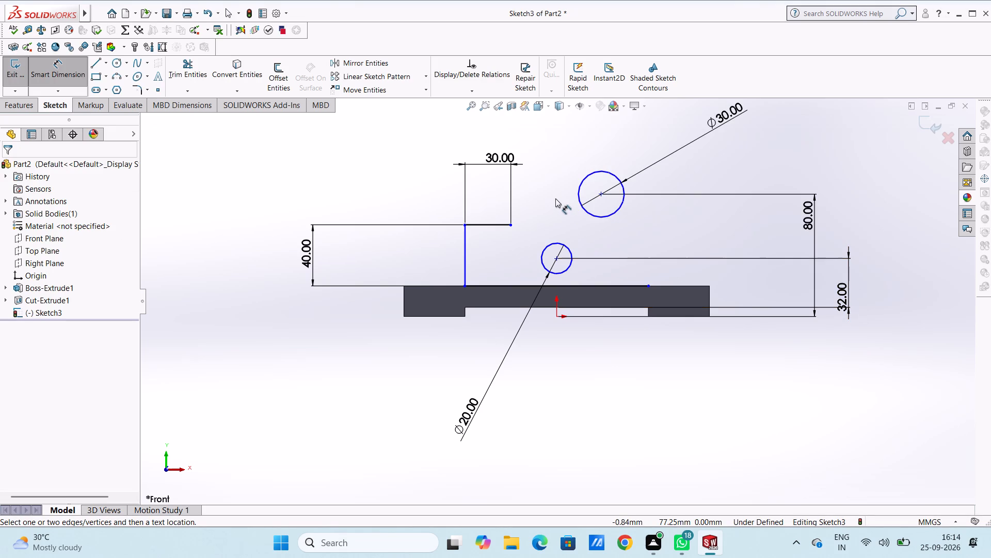
Dimension the horizontal distance between the centres of the lower and upper circles as 30 mm.
scroll(555, 198, up, 3)
scroll(617, 241, down, 3)
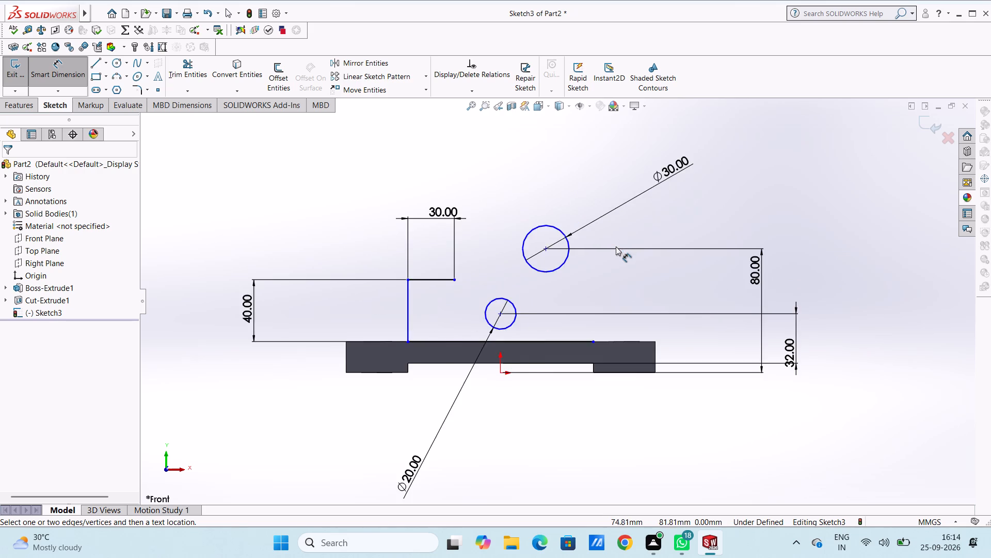
scroll(616, 246, up, 1)
click(509, 310)
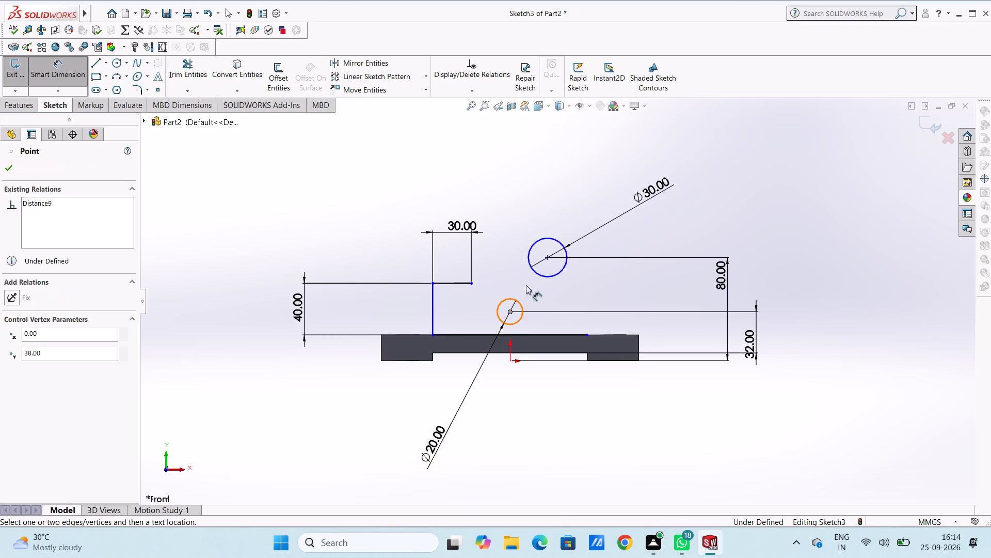
click(548, 255)
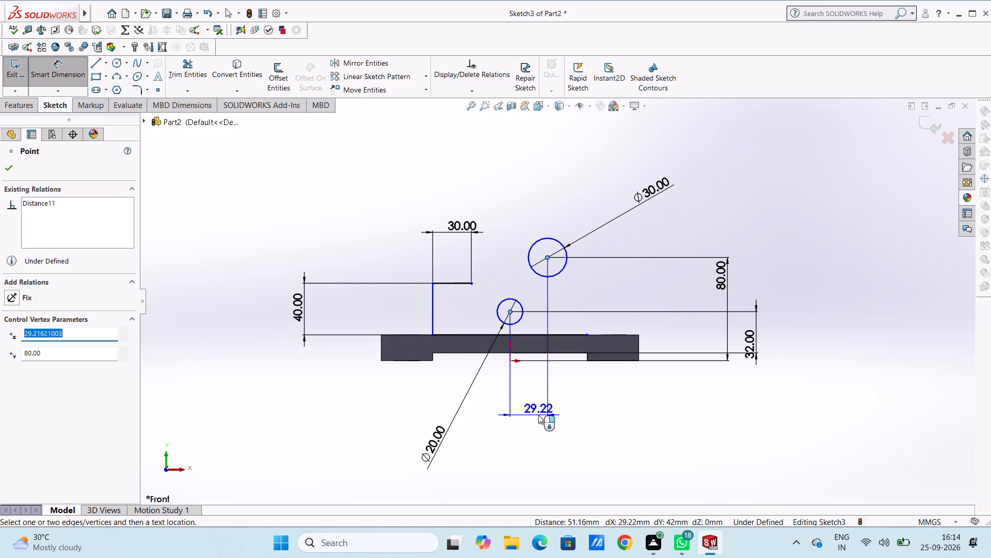
click(538, 415)
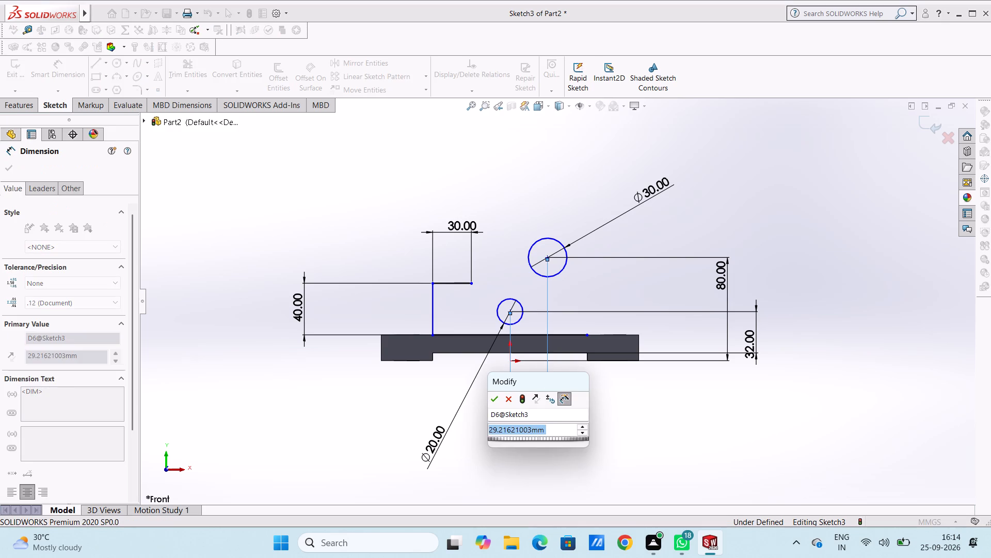
text(30)
key(Return)
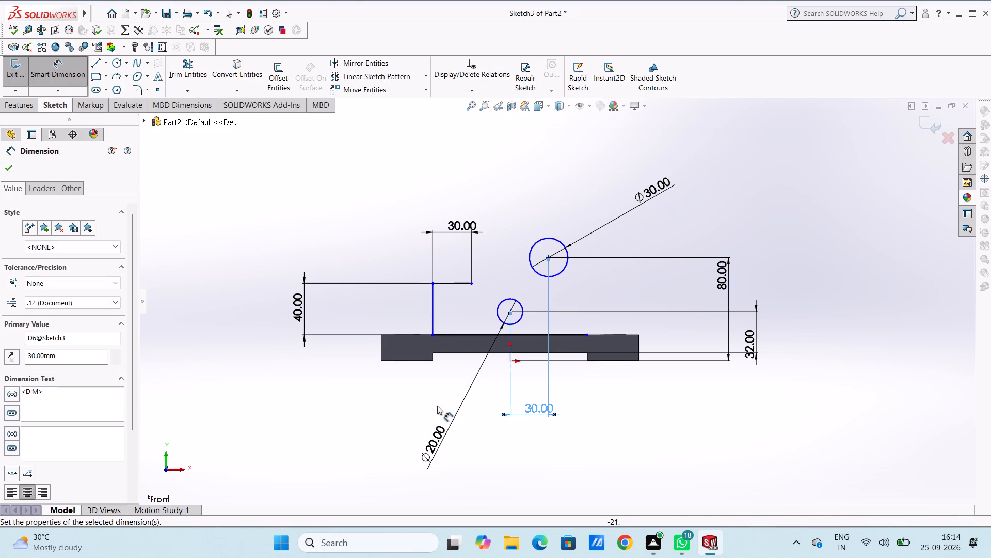
click(394, 424)
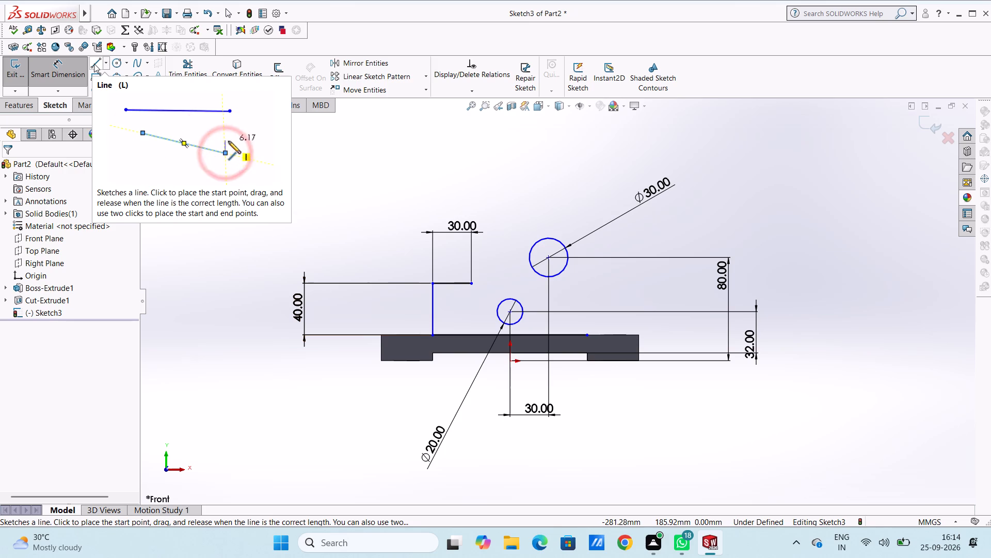
Sketch an 80 mm vertical line in line with and above the 40 mm line, continuing into an 80 mm horizontal line toward the circles' side.
click(94, 64)
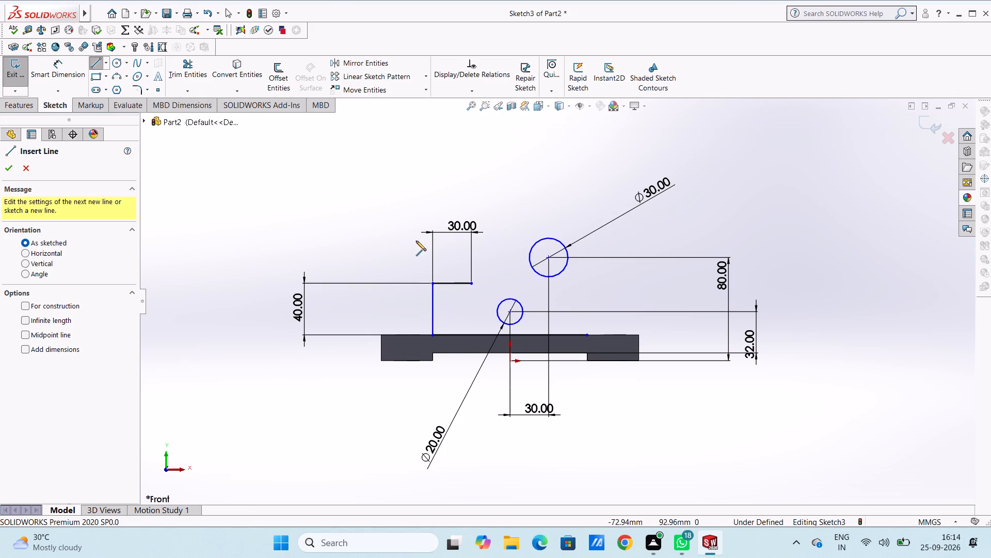
scroll(435, 203, up, 3)
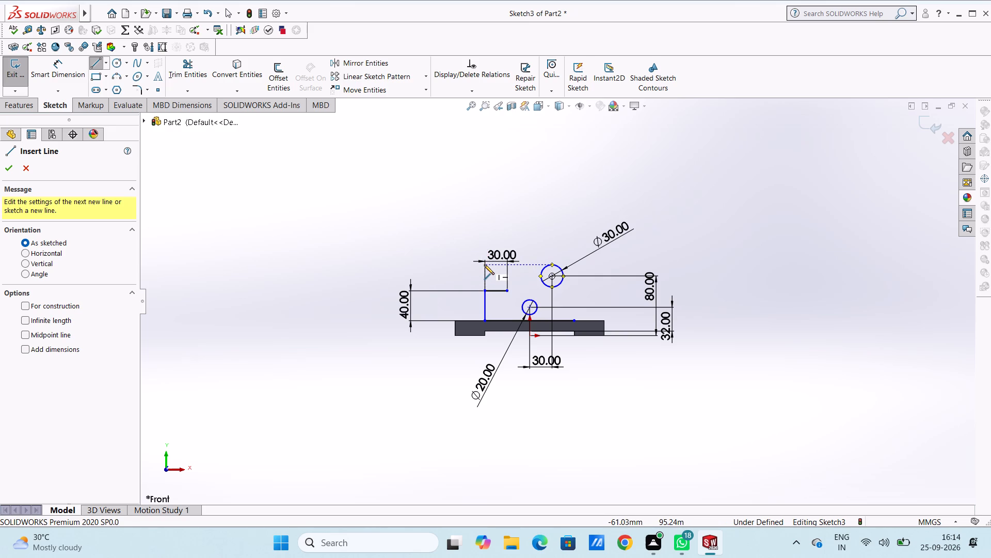
click(484, 263)
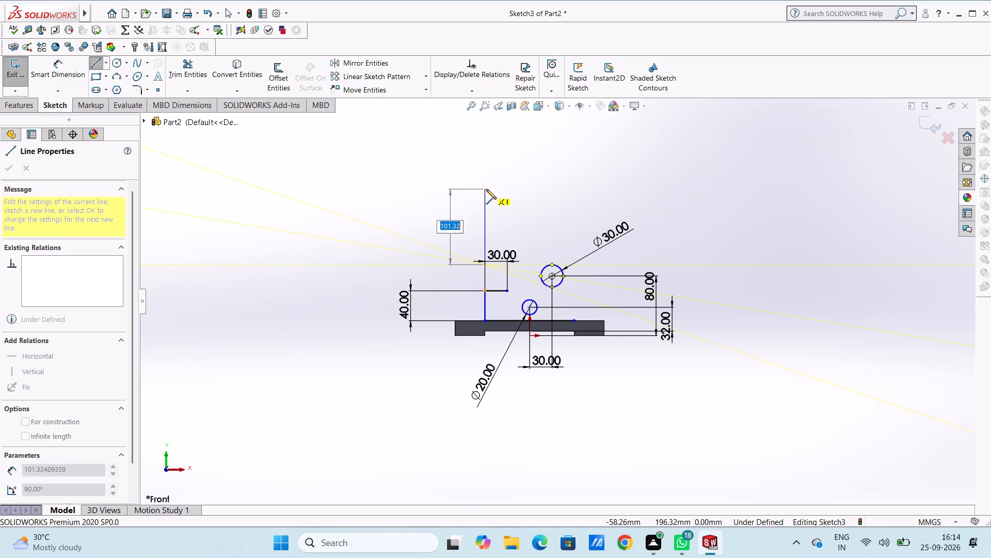
text(80)
key(Return)
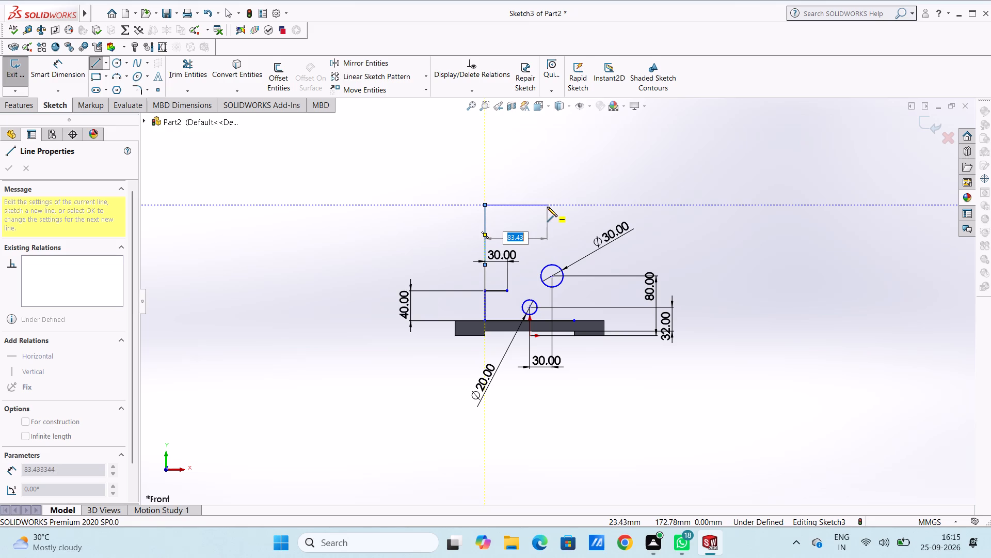
text(80)
key(Return)
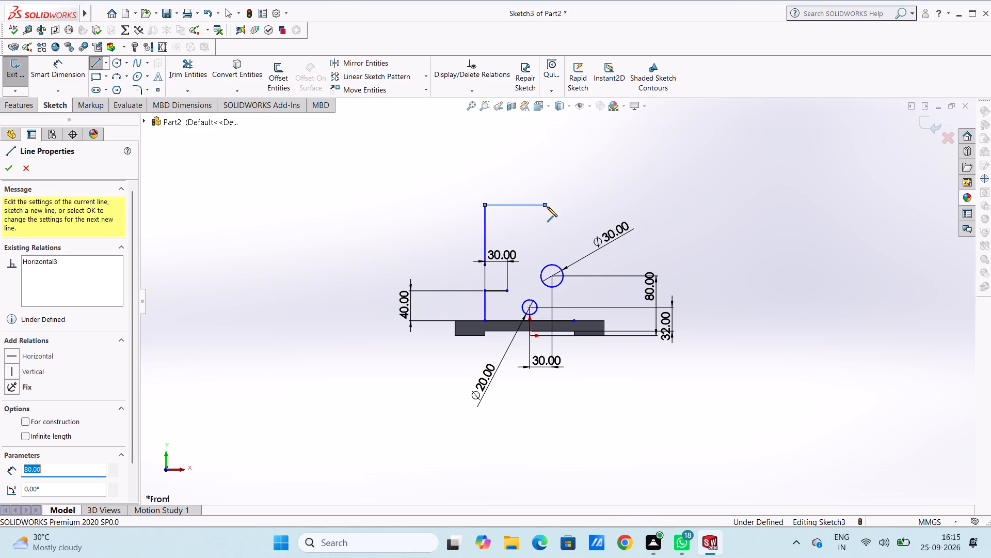
key(Escape)
key(Escape)
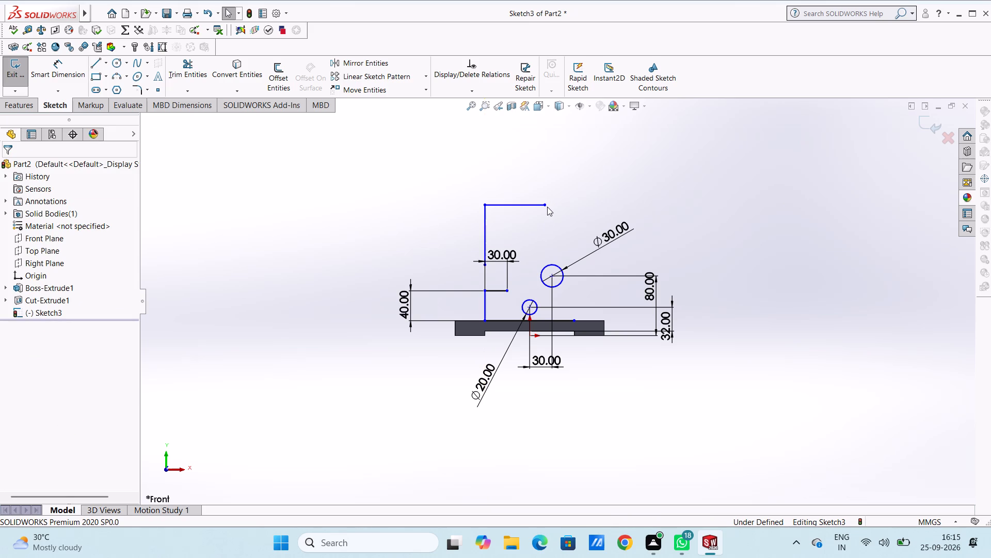
Set the horizontal distance between the two circle centres to 20 mm.
double_click(547, 363)
text(20)
key(Return)
click(539, 243)
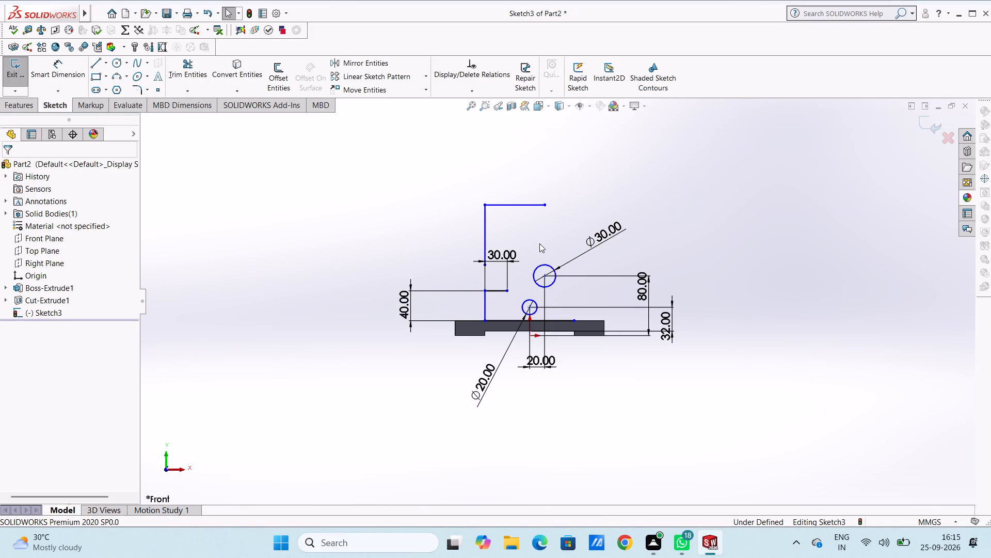
Add 80 mm length dimensions to the new upper vertical line and the horizontal line at its top.
click(44, 70)
click(484, 226)
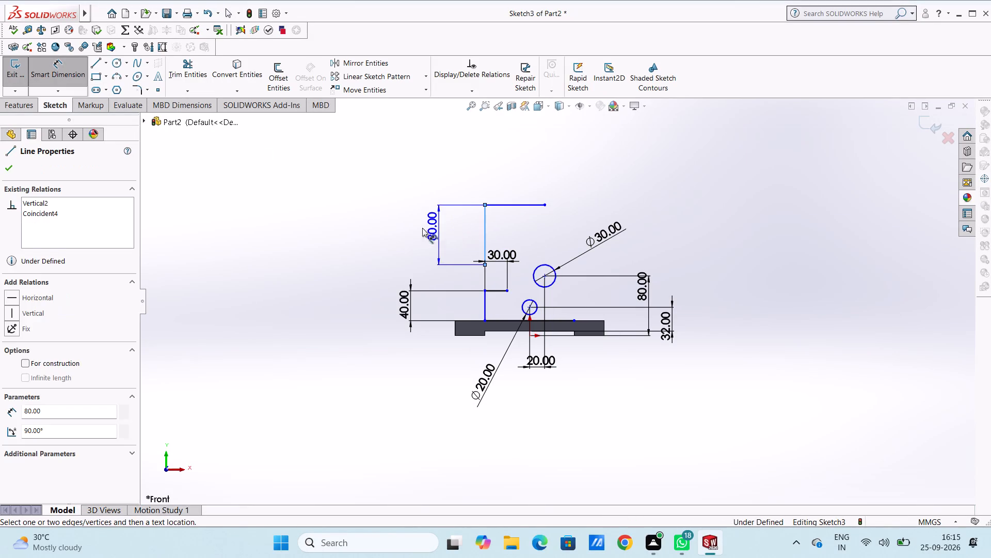
click(402, 228)
click(351, 213)
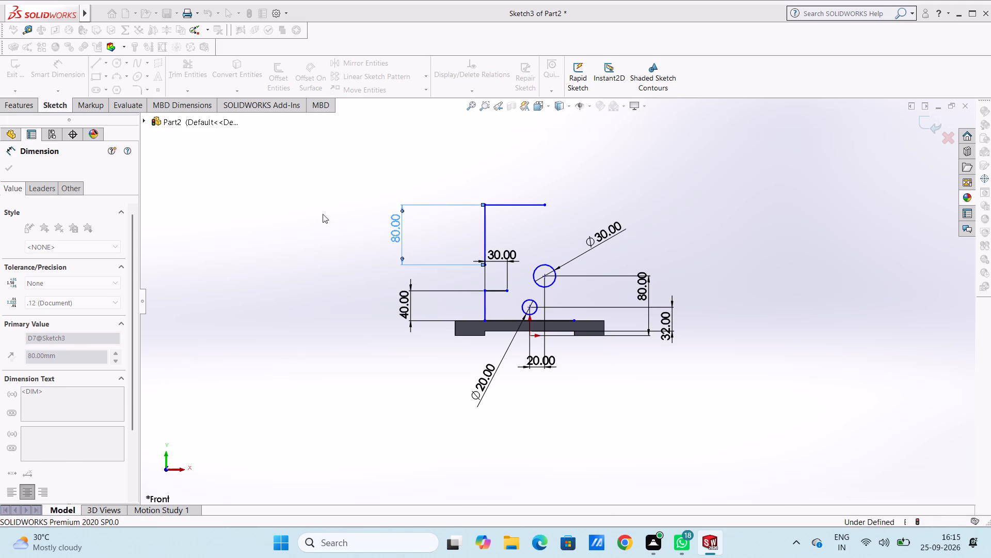
click(298, 211)
click(512, 207)
click(516, 162)
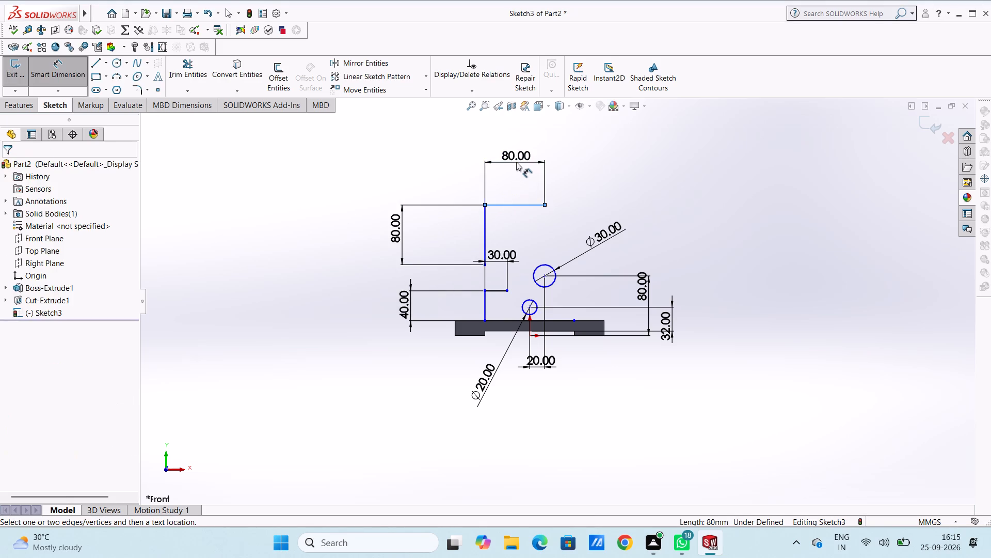
click(473, 142)
click(438, 158)
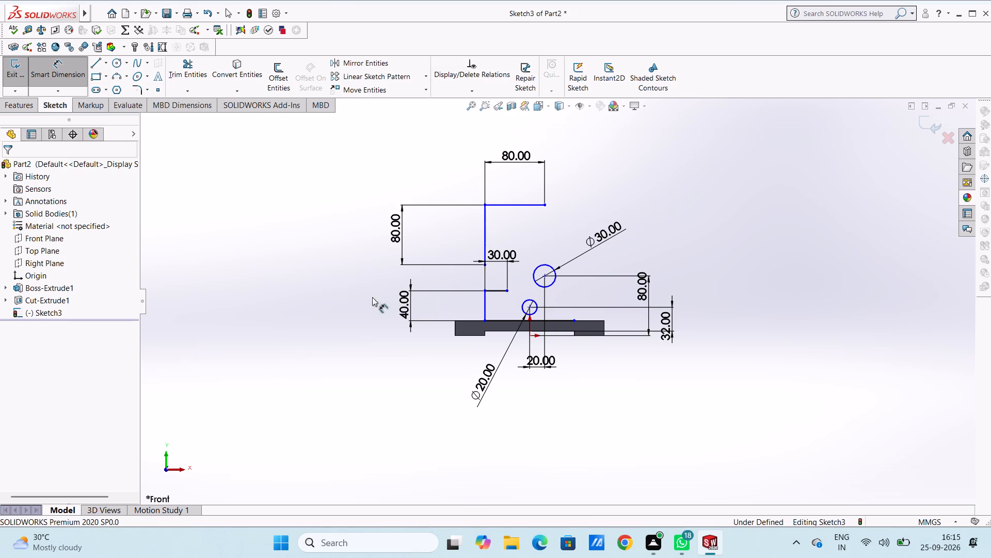
Set the upper circle's diameter to 10 mm.
scroll(554, 268, down, 9)
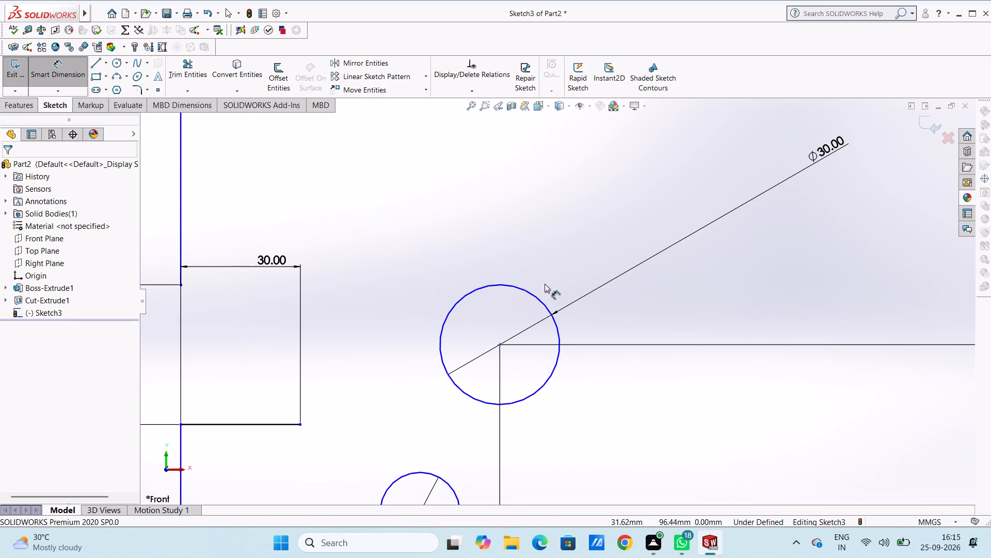
double_click(827, 156)
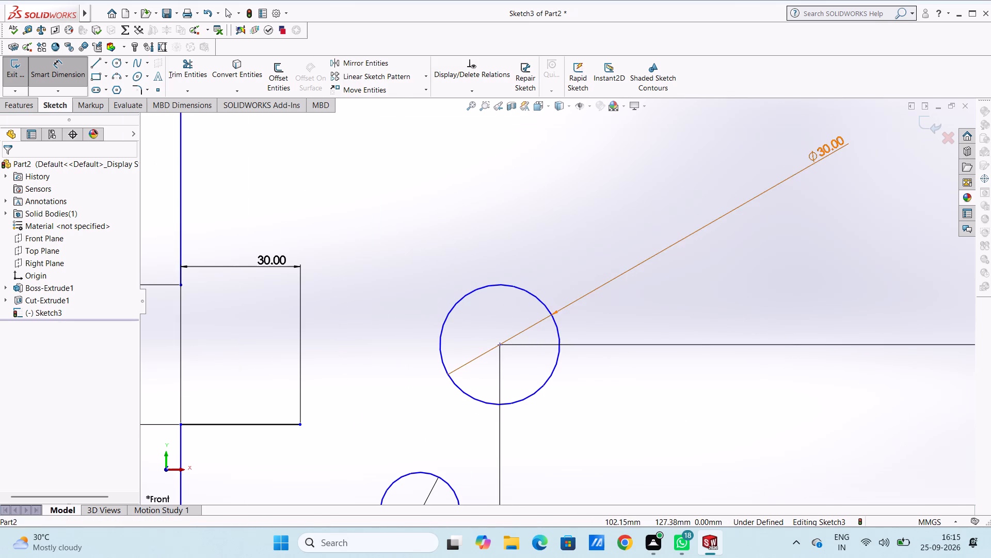
text(10)
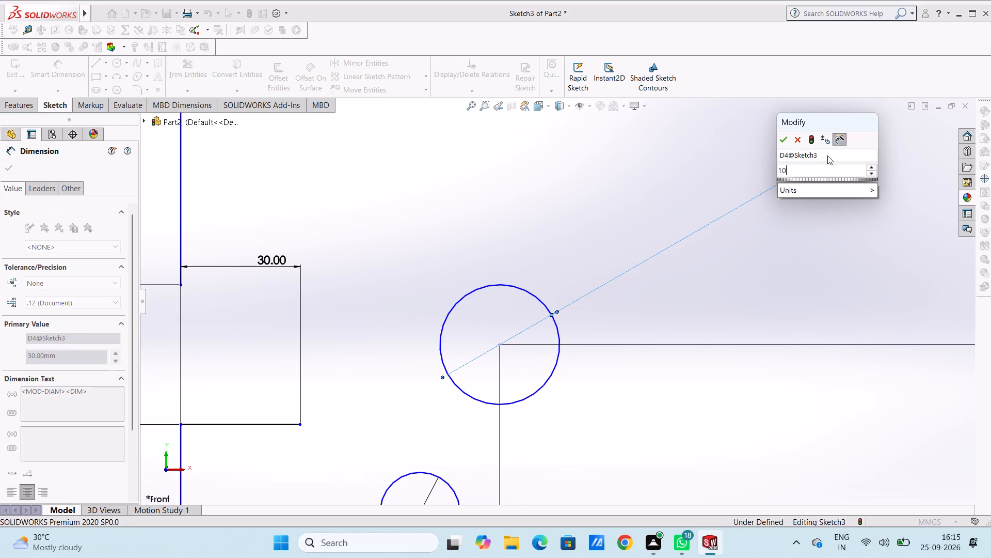
key(Return)
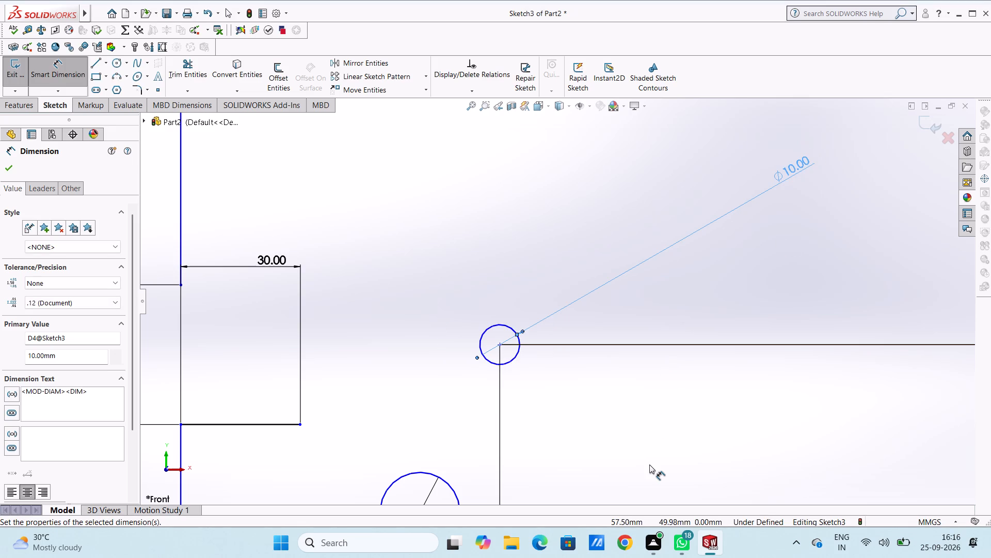
click(649, 464)
Set the lower circle's diameter to 10 mm.
scroll(649, 464, up, 4)
scroll(494, 447, up, 3)
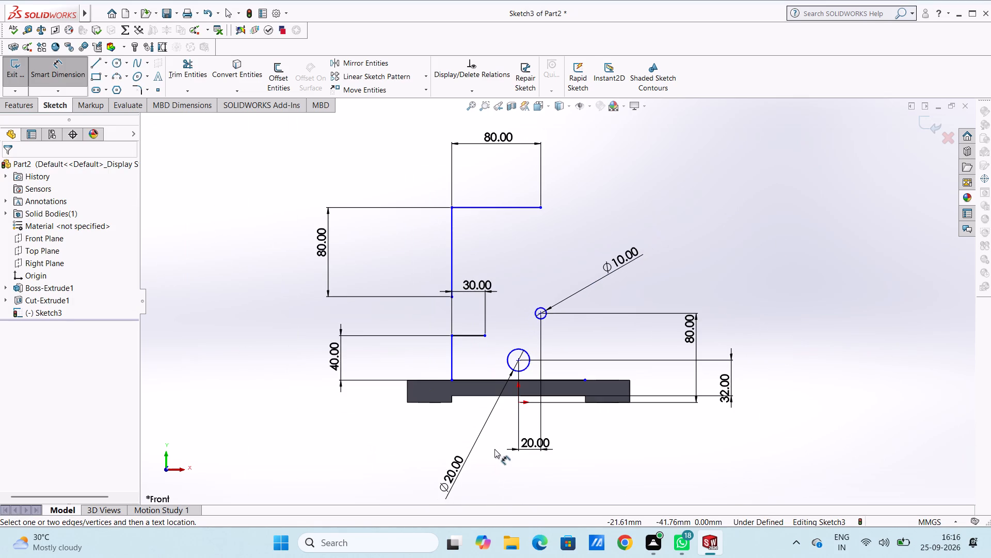
double_click(461, 462)
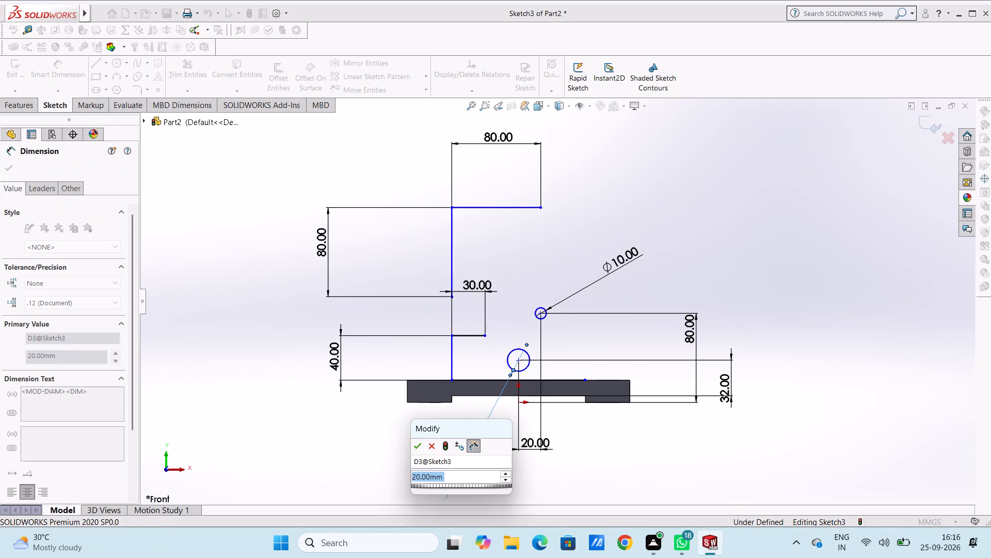
text(10)
key(Return)
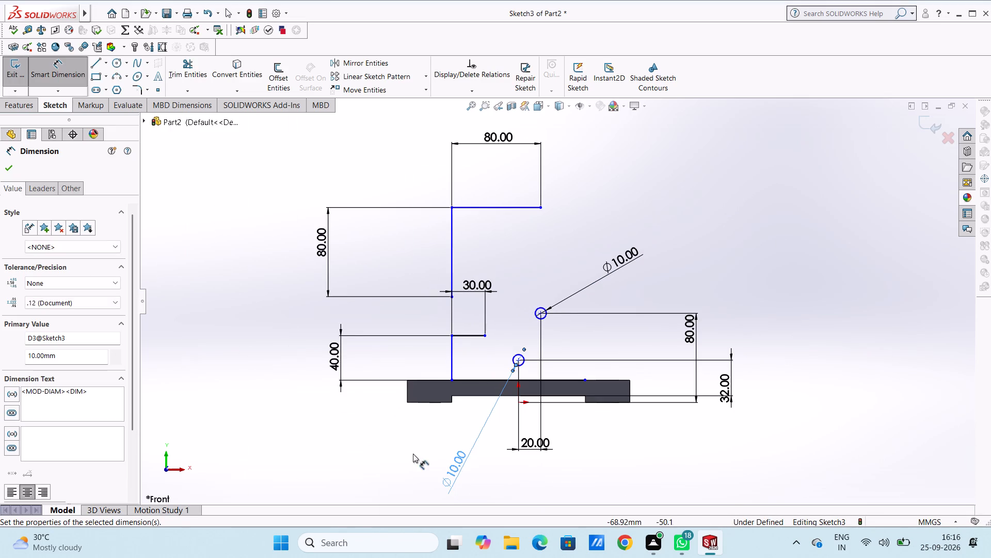
click(354, 471)
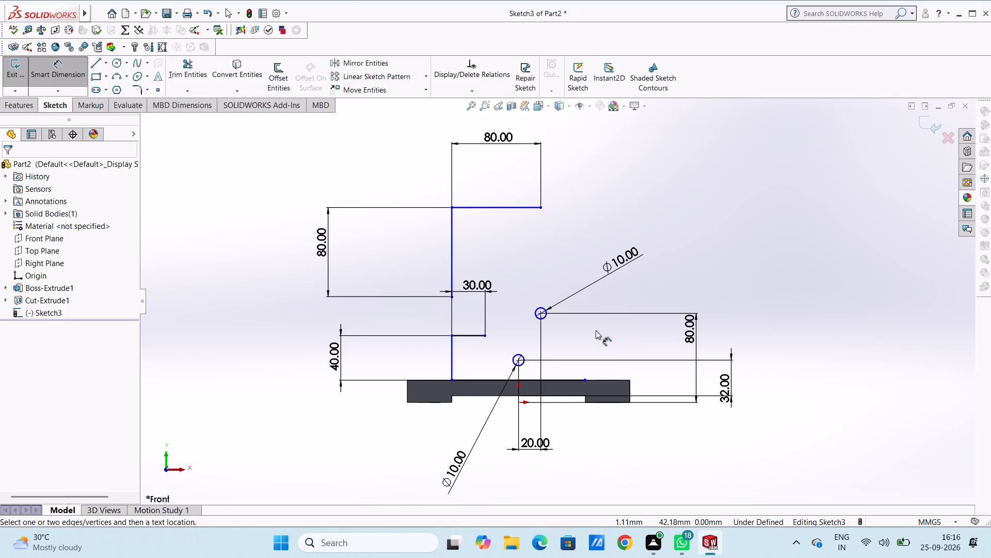
Draw a sloping line about 37 mm long from the free end of the 30 mm horizontal line, tangent to the lower circle's underside.
scroll(620, 321, down, 2)
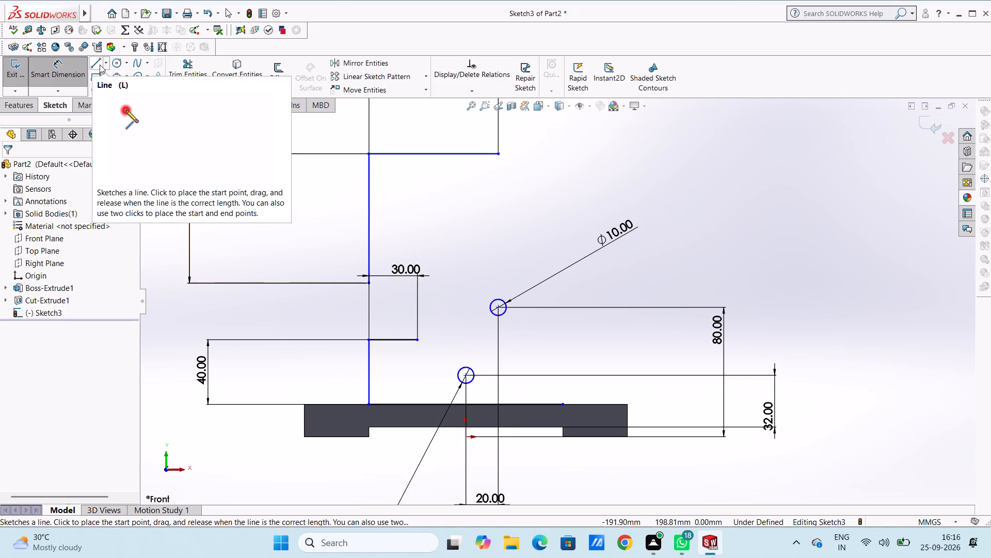
click(100, 65)
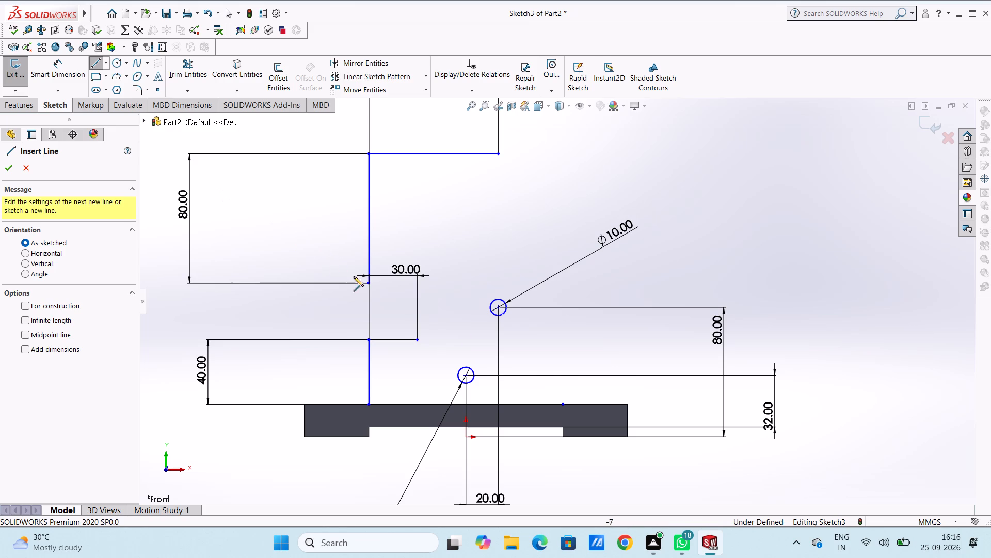
click(416, 342)
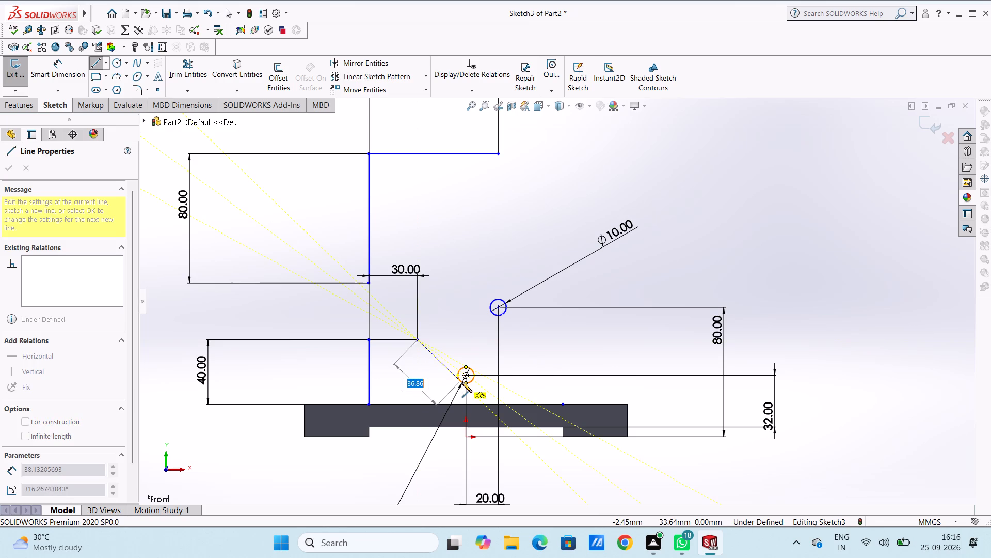
scroll(462, 382, down, 6)
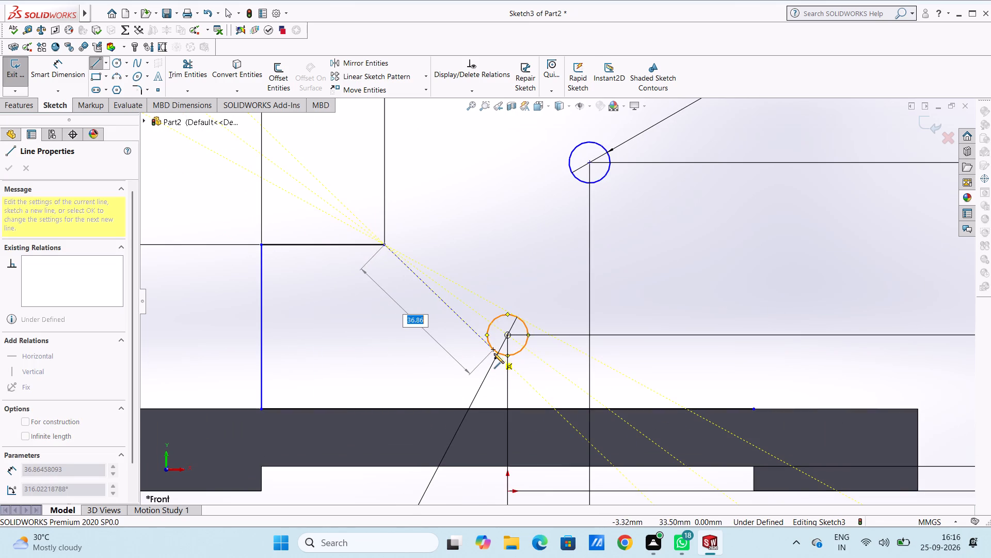
click(494, 351)
key(Escape)
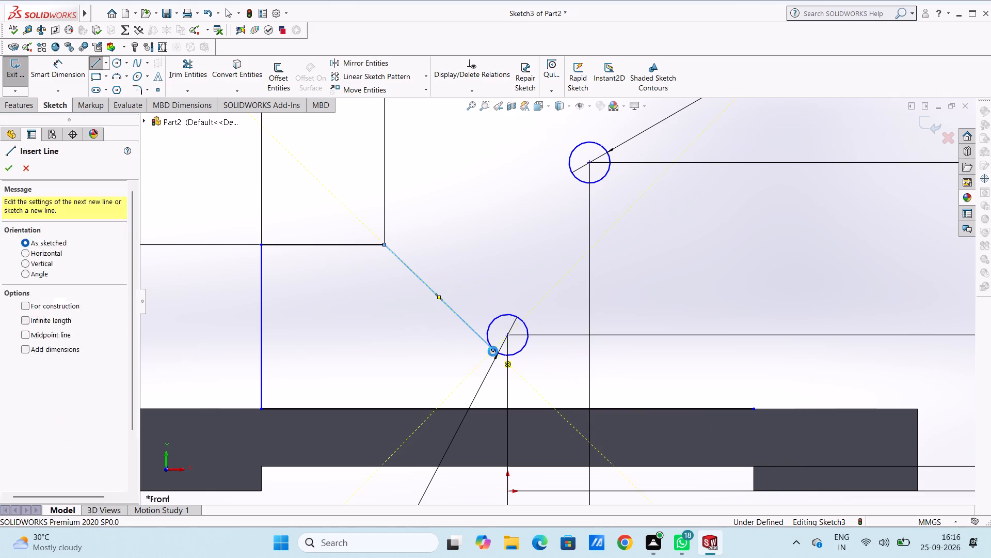
key(Escape)
key(Escape)
Draw a line about 46.5 mm long joining the outer sides of the upper and lower circles, tangent to both.
scroll(492, 346, up, 6)
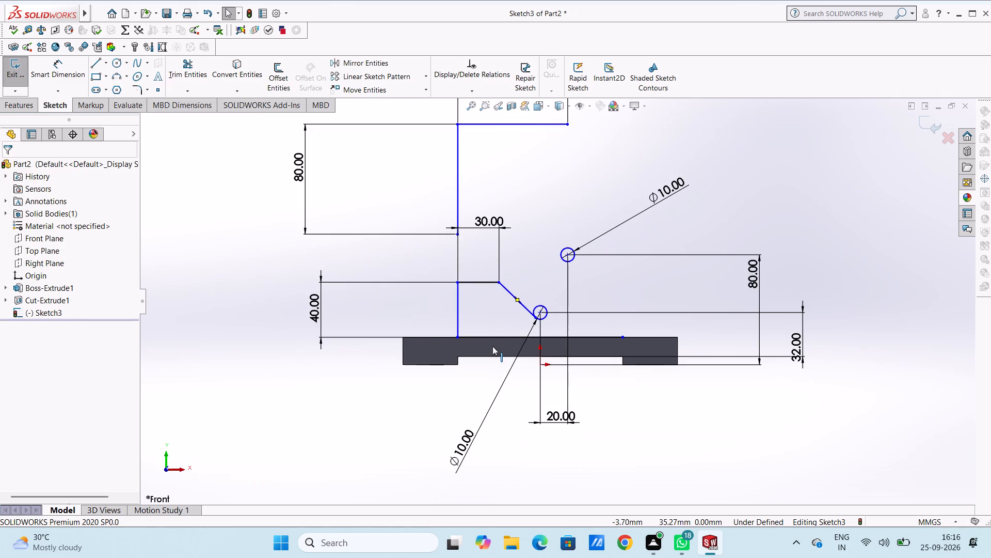
scroll(520, 326, up, 3)
scroll(578, 242, down, 4)
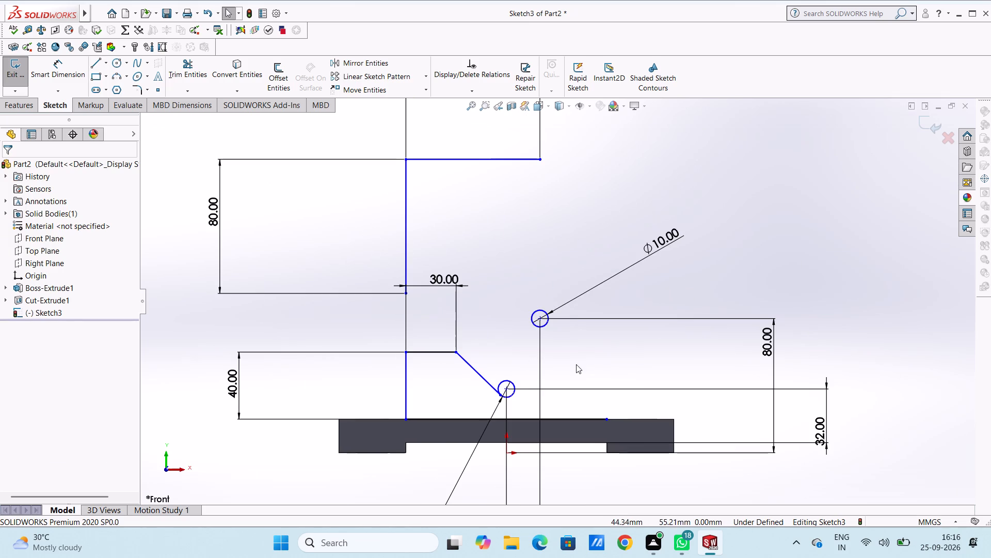
click(93, 66)
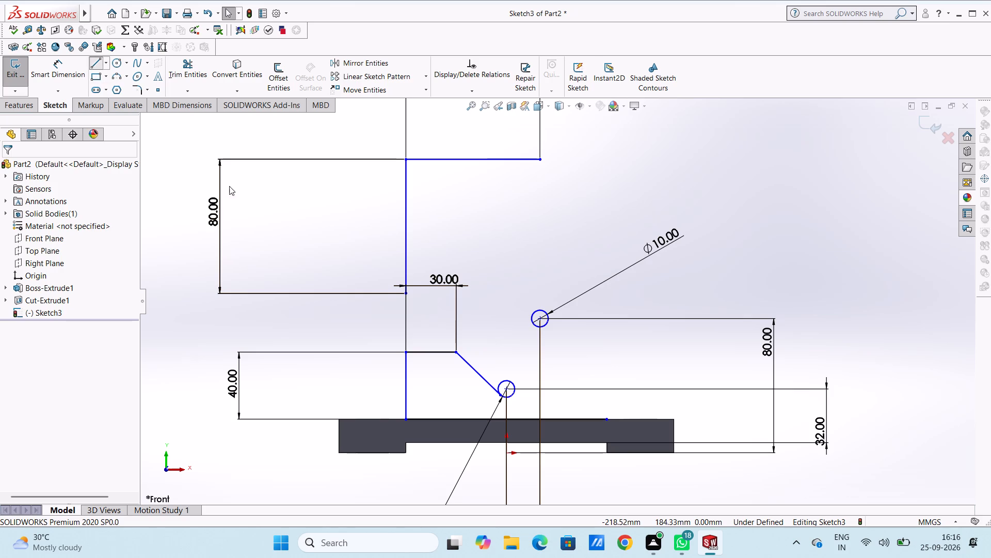
click(545, 324)
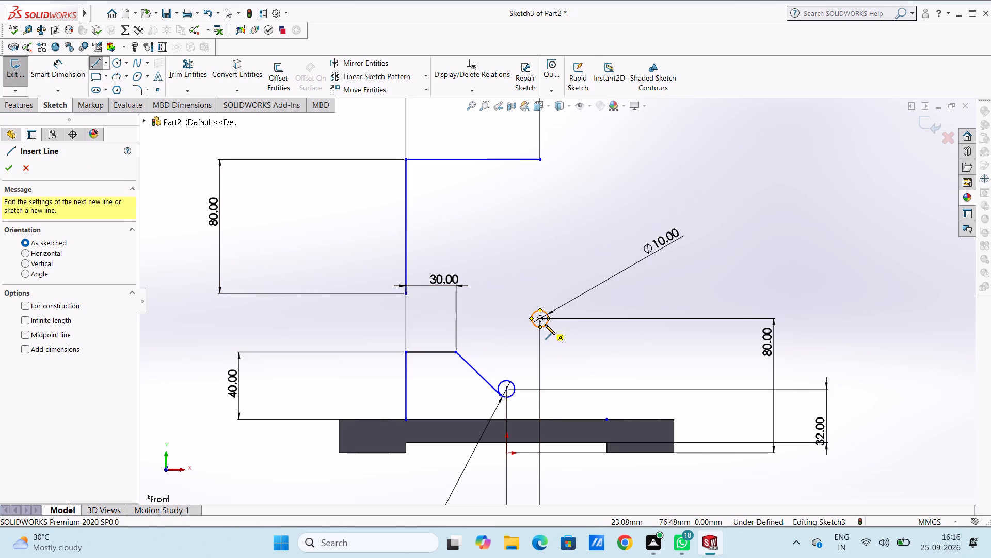
click(513, 394)
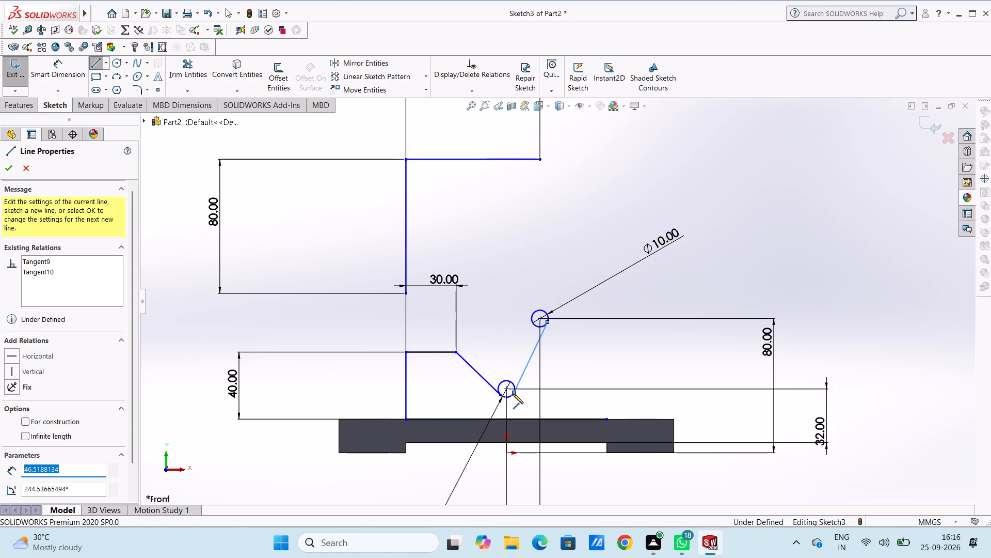
key(Escape)
key(Escape)
Apply tangent relations between the circle-joining line and each circle, and between the shorter sloping line and the lower circle.
click(521, 381)
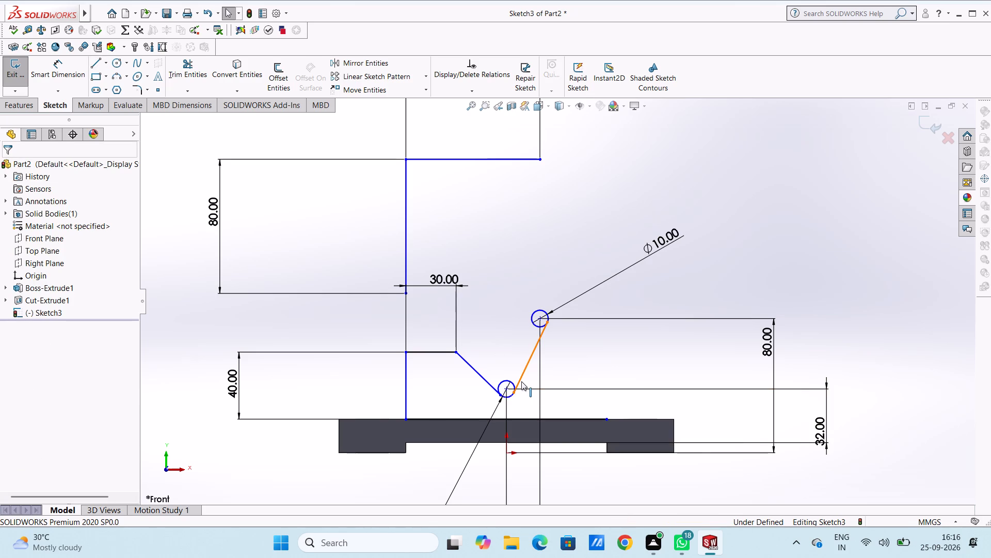
ctrl+click(508, 396)
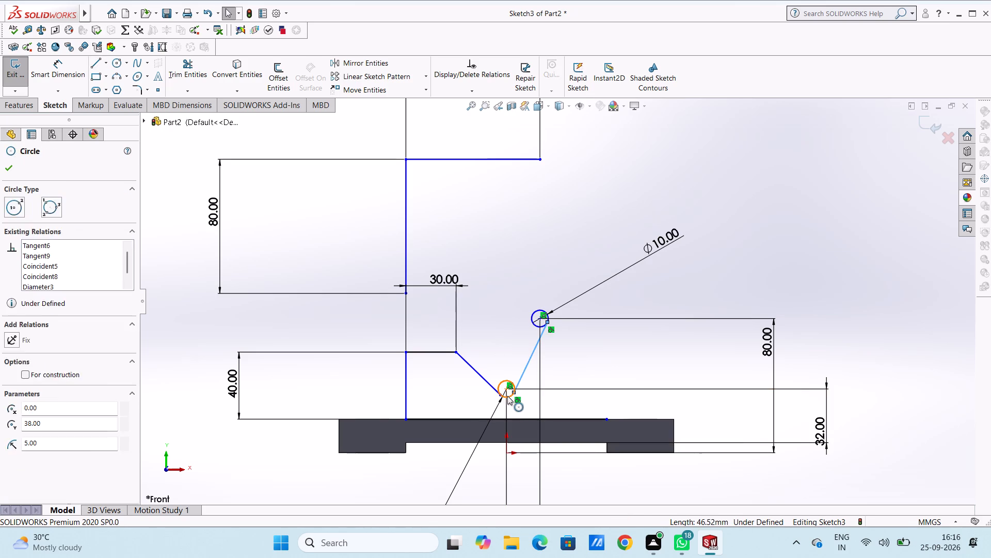
click(9, 348)
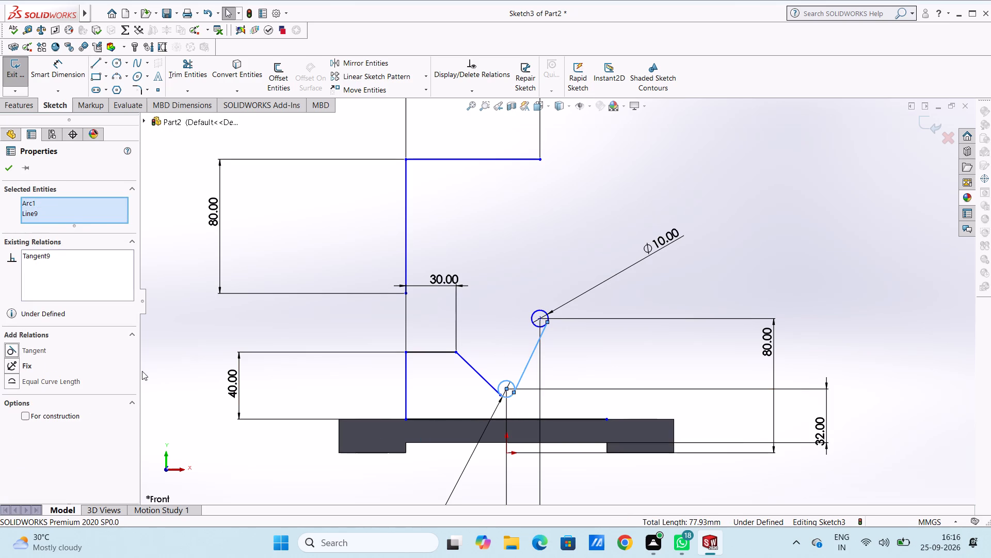
click(196, 375)
click(528, 364)
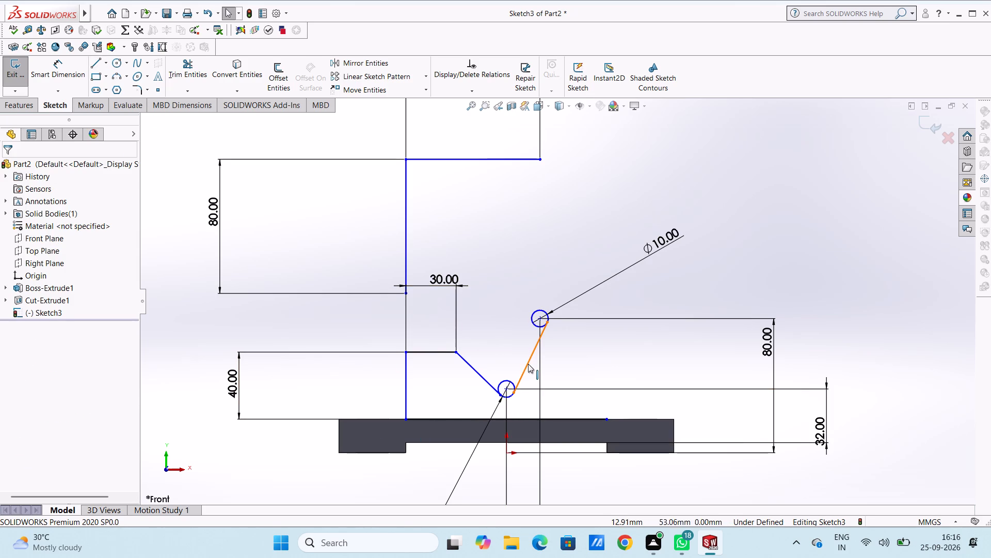
ctrl+click(534, 312)
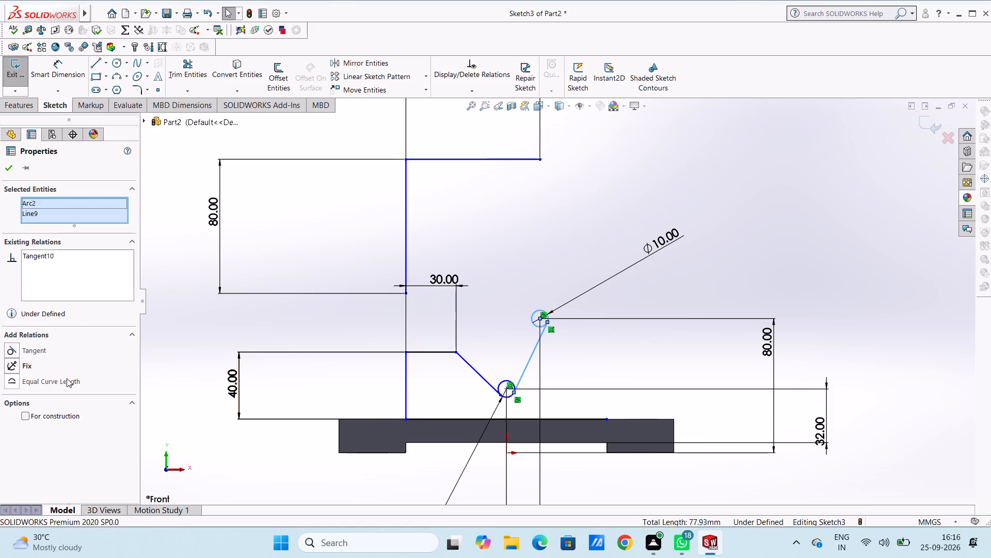
click(10, 348)
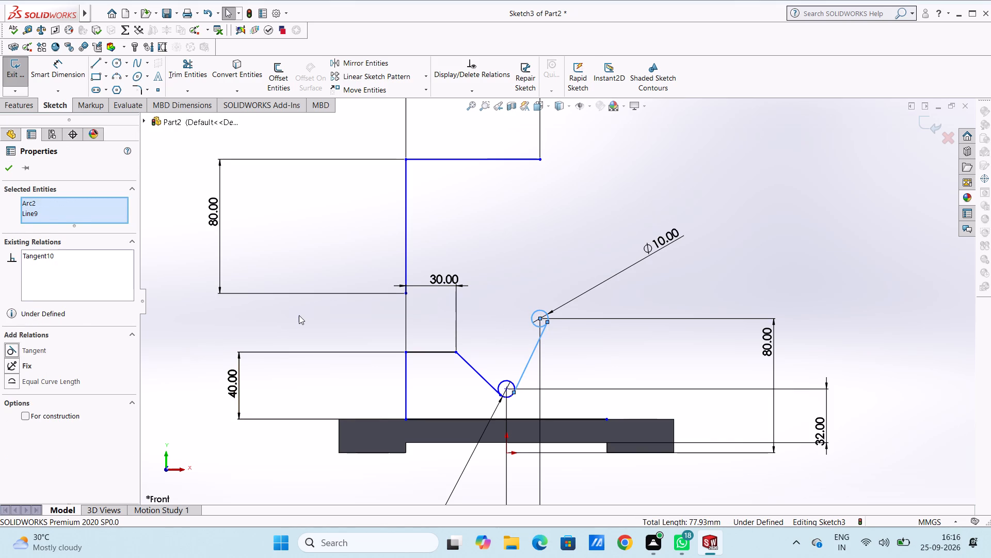
click(301, 316)
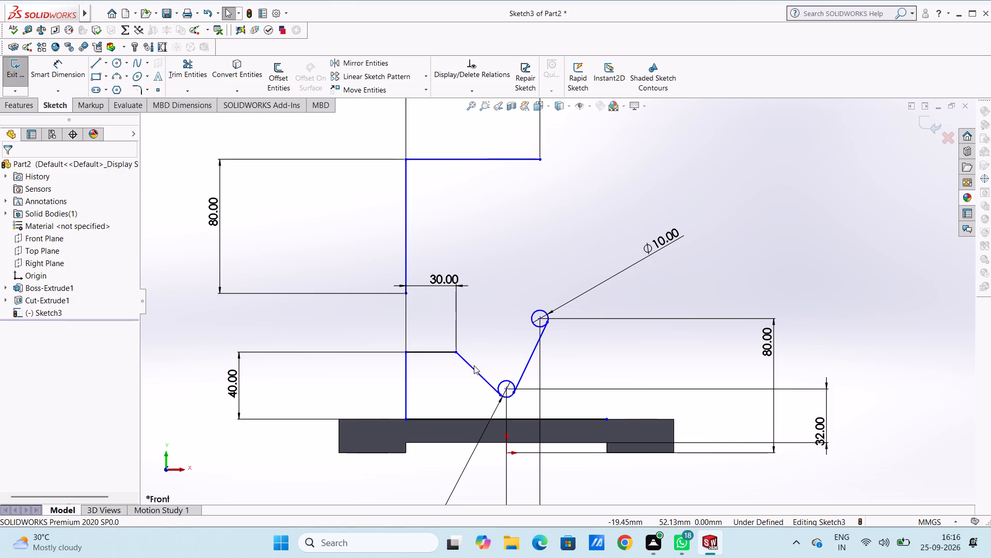
click(474, 365)
click(489, 384)
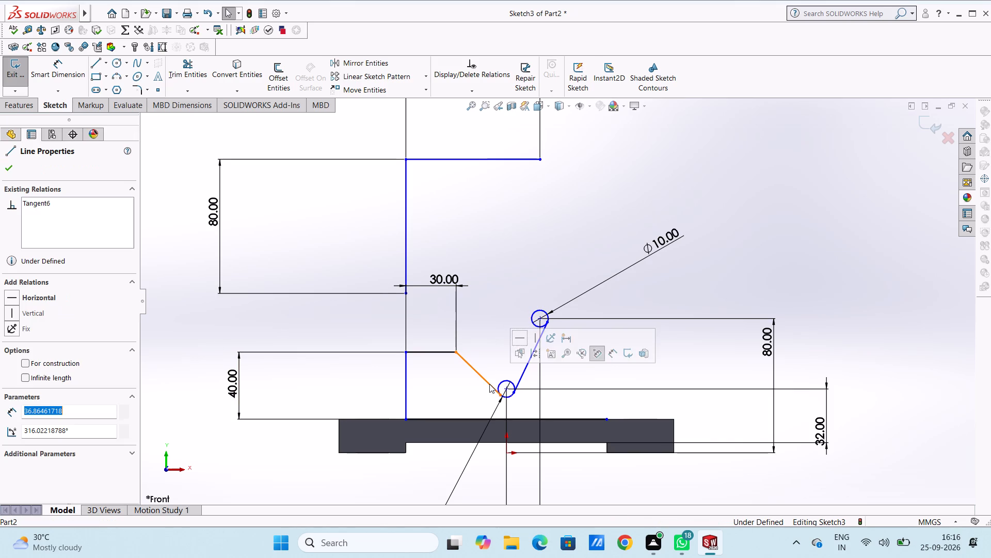
ctrl+click(507, 380)
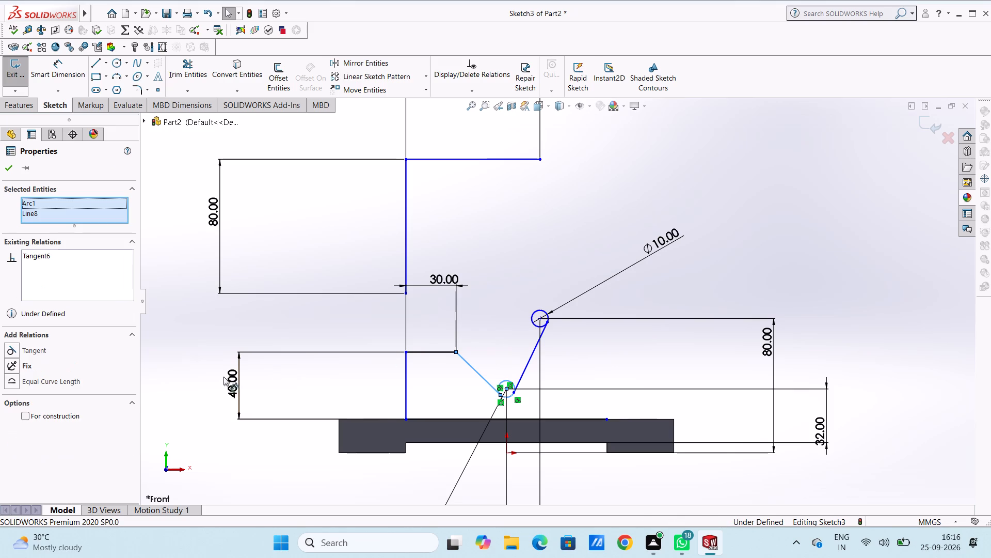
click(12, 349)
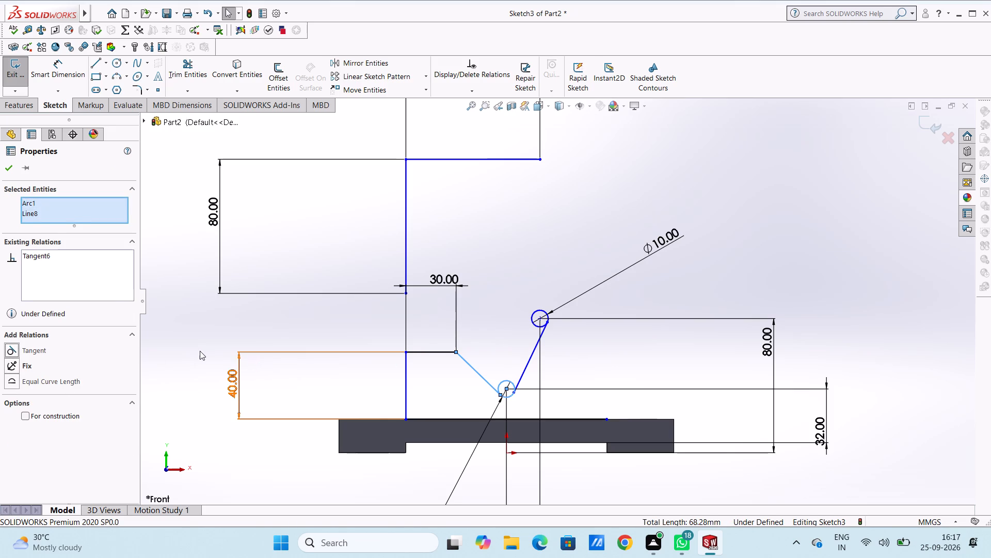
click(200, 350)
Draw a 60 mm horizontal line from the lower end of the 80 mm vertical line, ending above the lower circle.
scroll(201, 343, up, 2)
scroll(545, 267, down, 3)
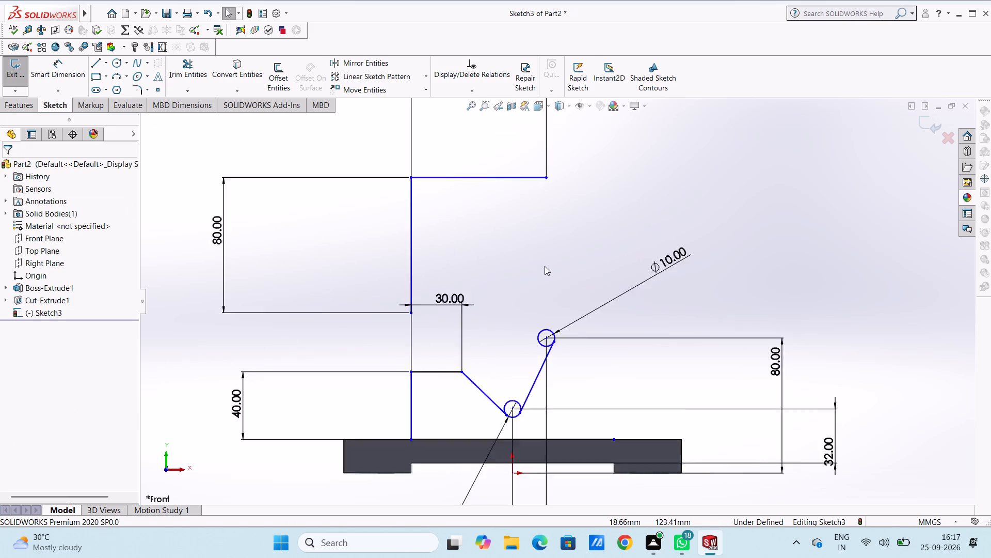
scroll(545, 266, down, 2)
scroll(541, 324, up, 3)
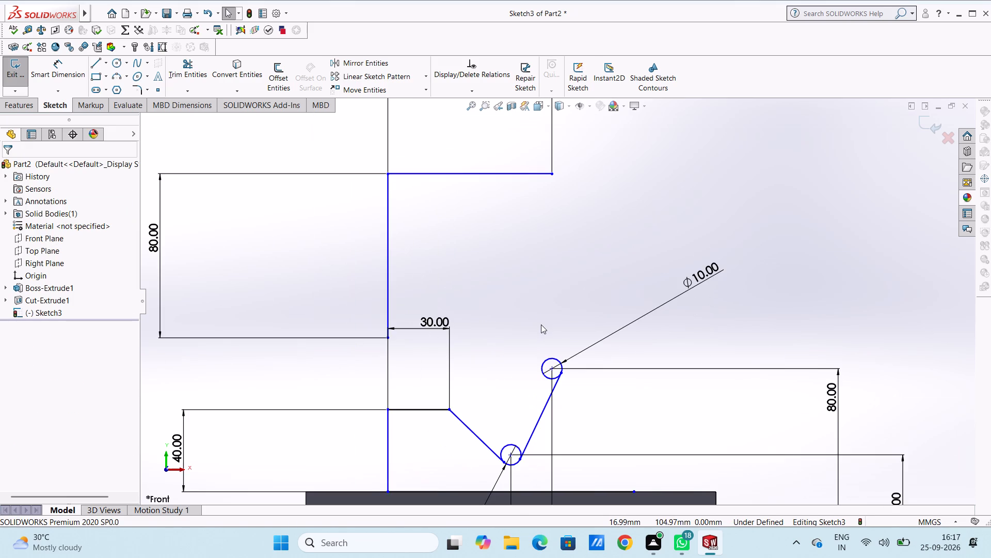
scroll(541, 324, up, 1)
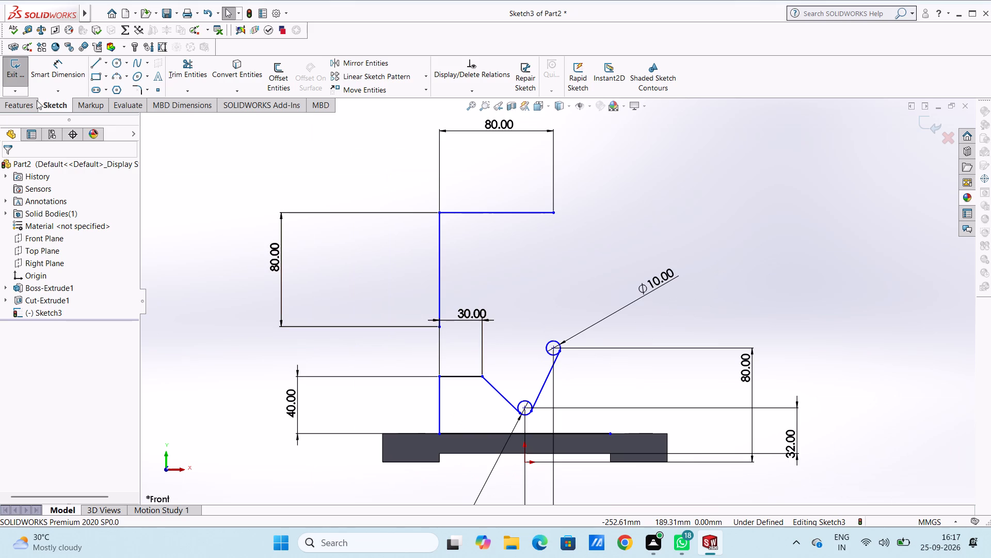
click(94, 63)
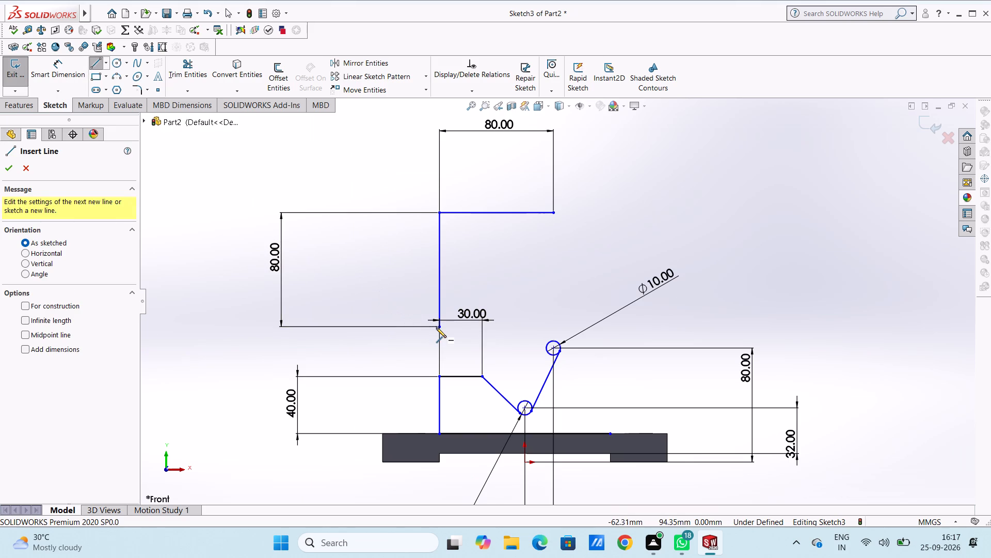
click(437, 327)
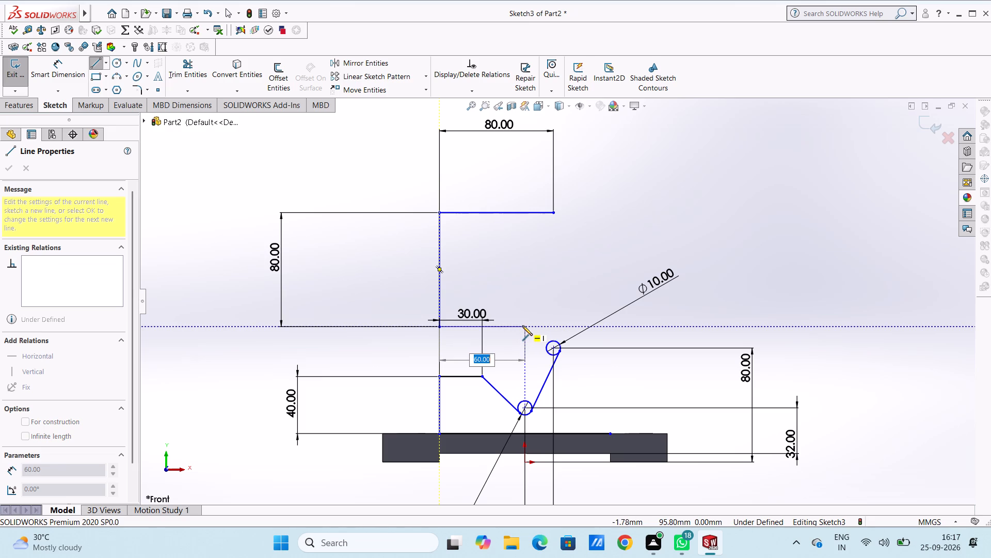
click(522, 326)
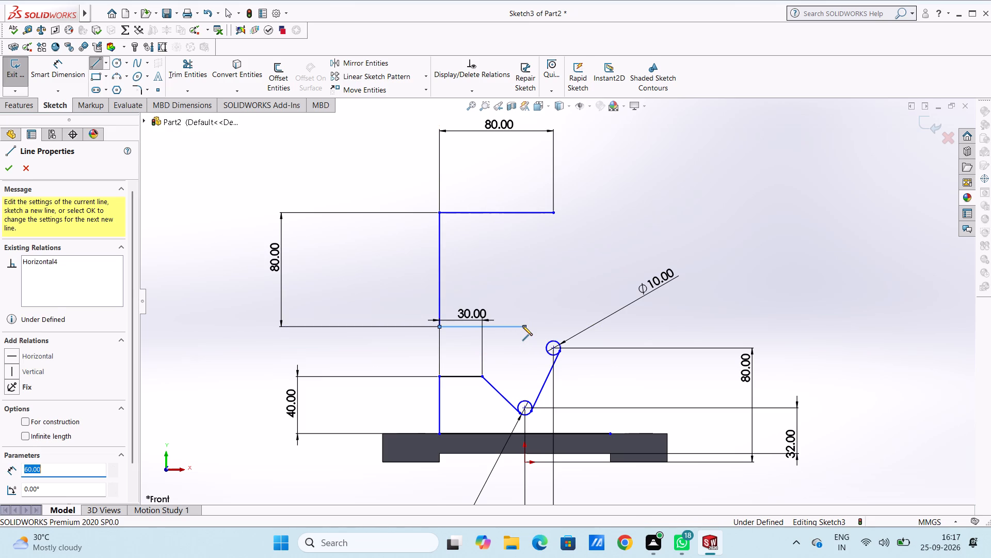
key(Escape)
key(Escape)
Draw a three-point arc of radius 28 mm from the end of the 60 mm horizontal line to the upper circle's outer side.
scroll(586, 374, down, 5)
scroll(580, 370, up, 1)
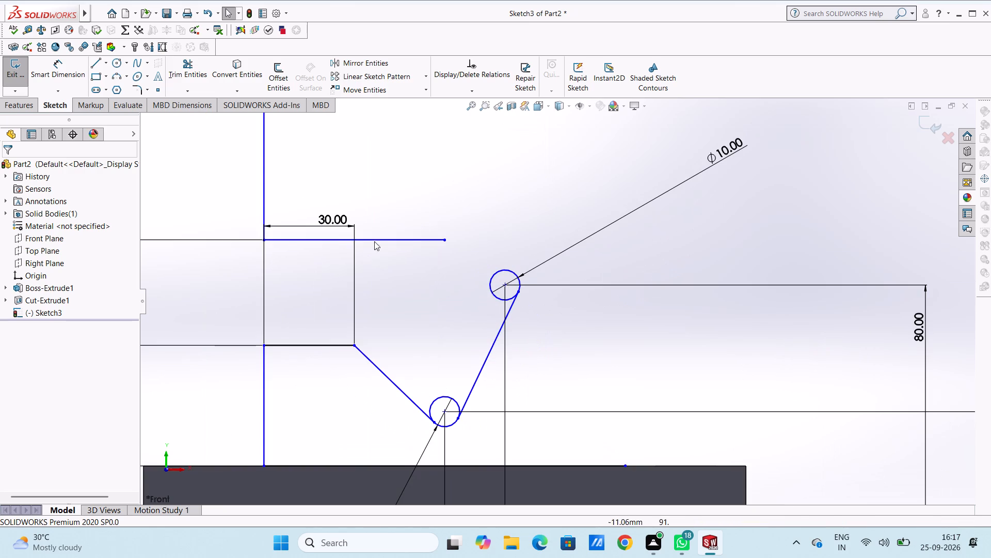
click(114, 74)
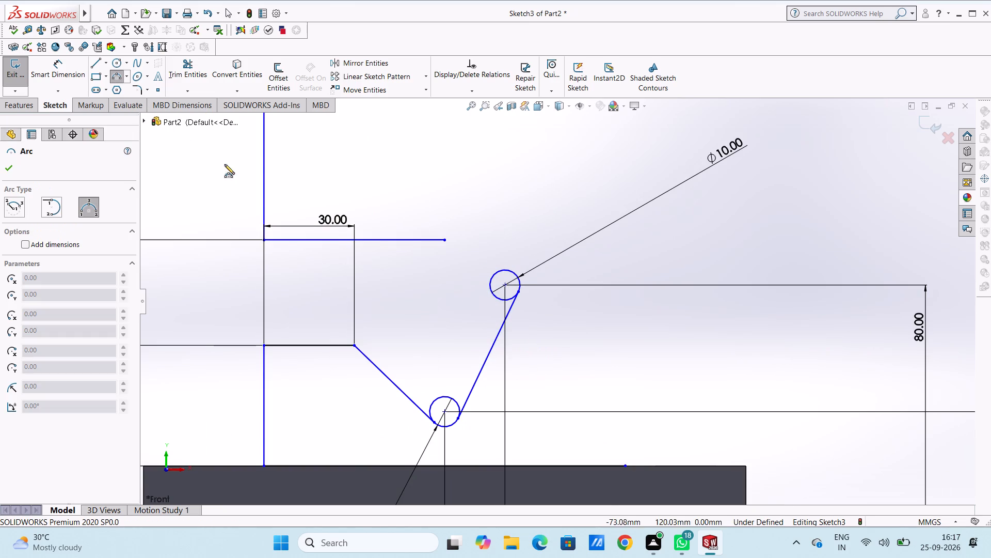
click(444, 239)
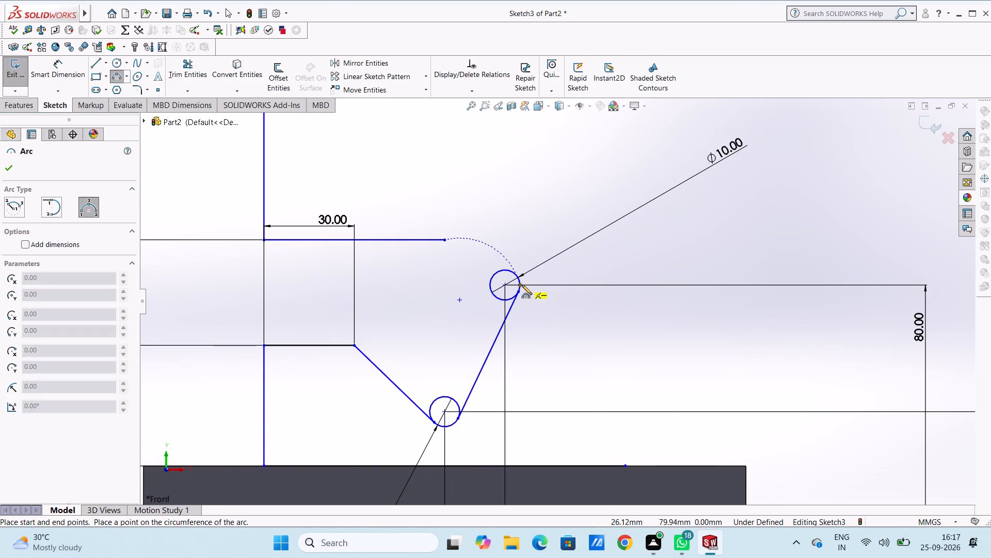
click(520, 286)
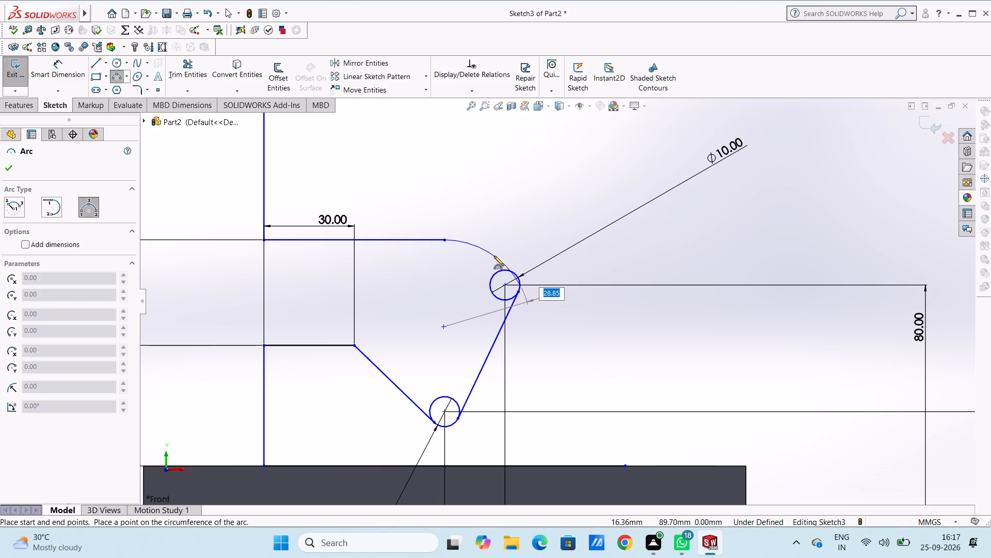
text(28)
key(Return)
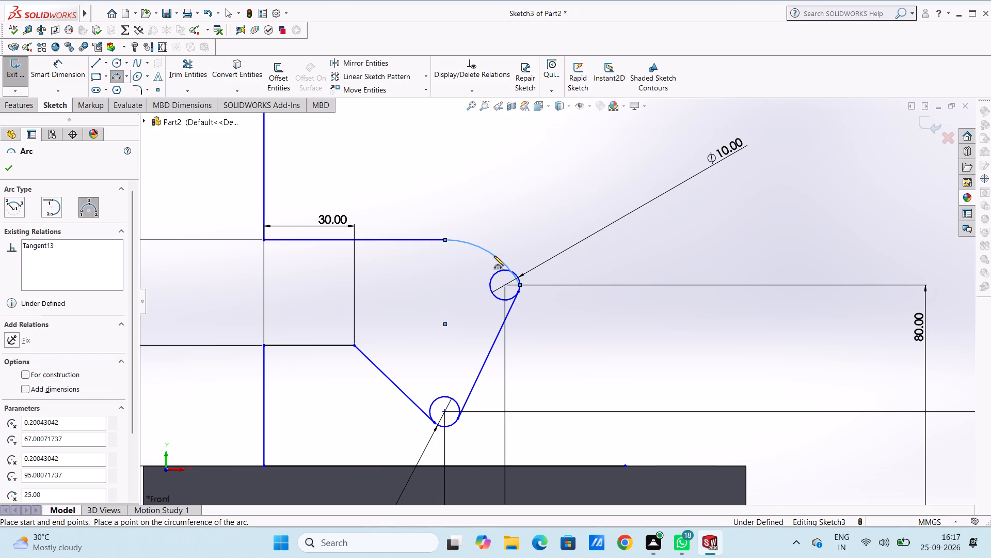
Add a 28 mm radius dimension to the new arc.
scroll(494, 256, up, 5)
click(55, 64)
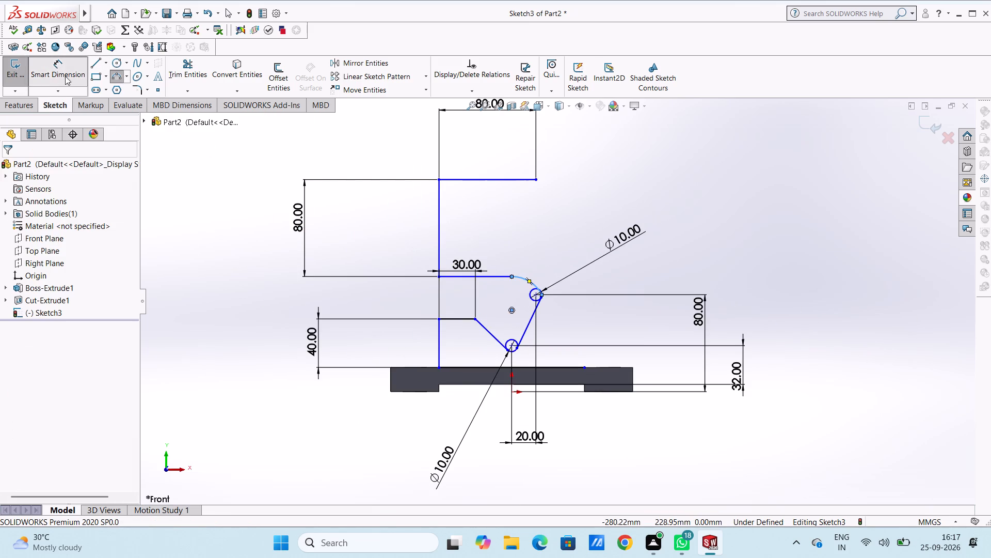
click(534, 282)
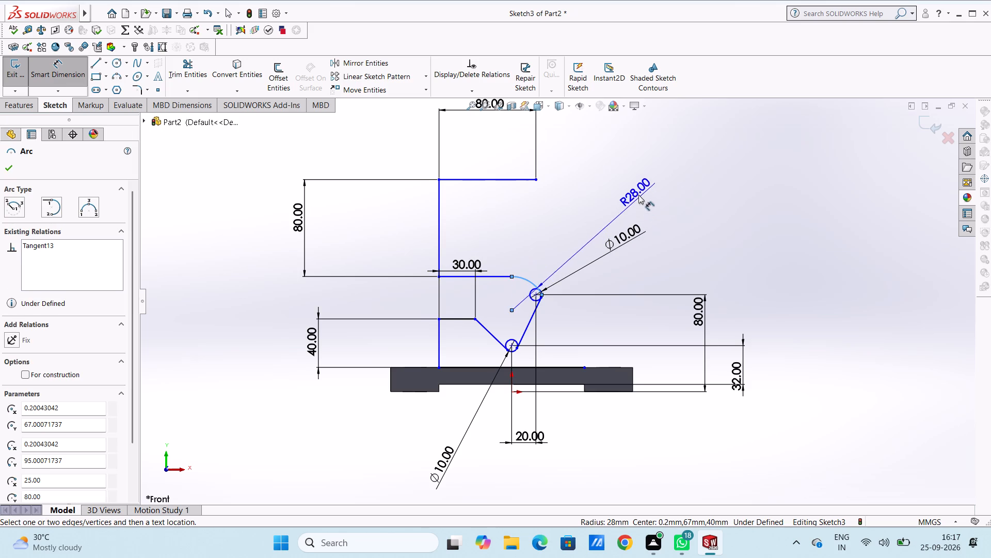
click(633, 183)
click(585, 169)
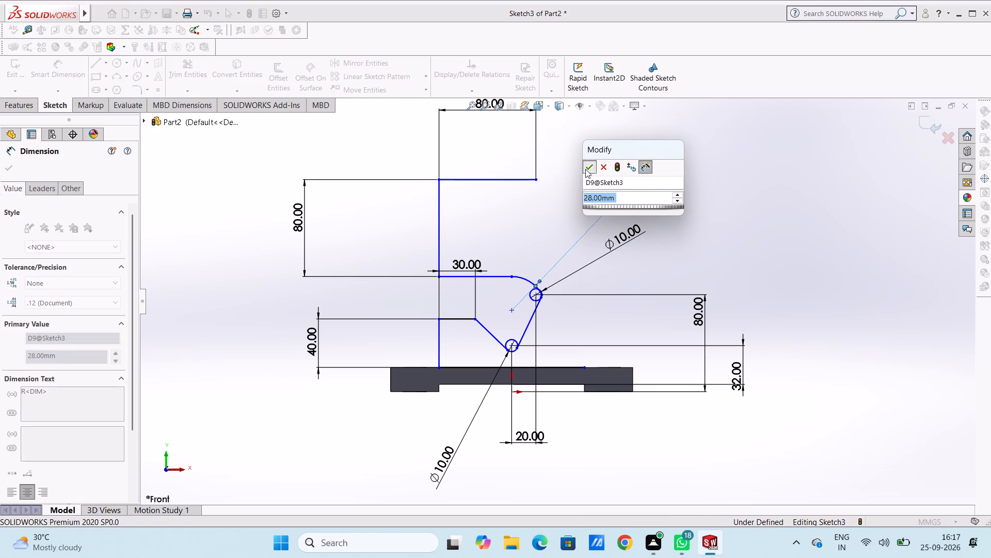
click(552, 208)
key(Escape)
key(Escape)
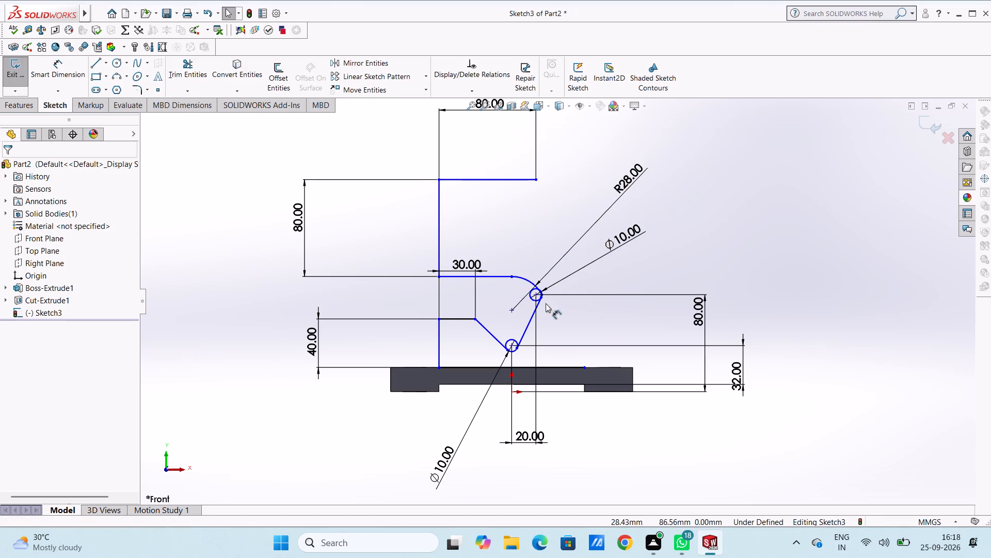
Make the 28 mm arc tangent to the adjoining 60 mm horizontal line and to the upper 10 mm circle.
scroll(547, 314, down, 4)
click(508, 242)
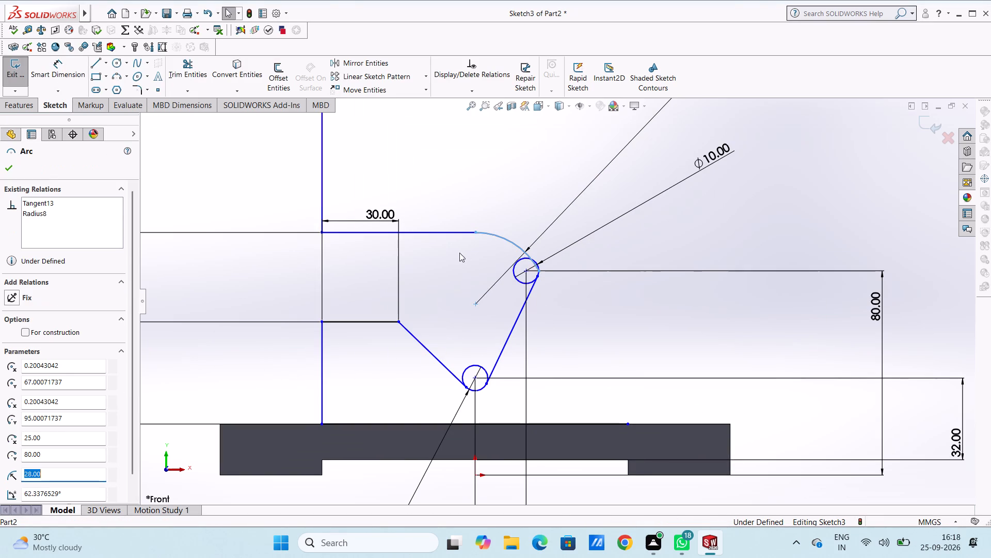
ctrl+click(446, 234)
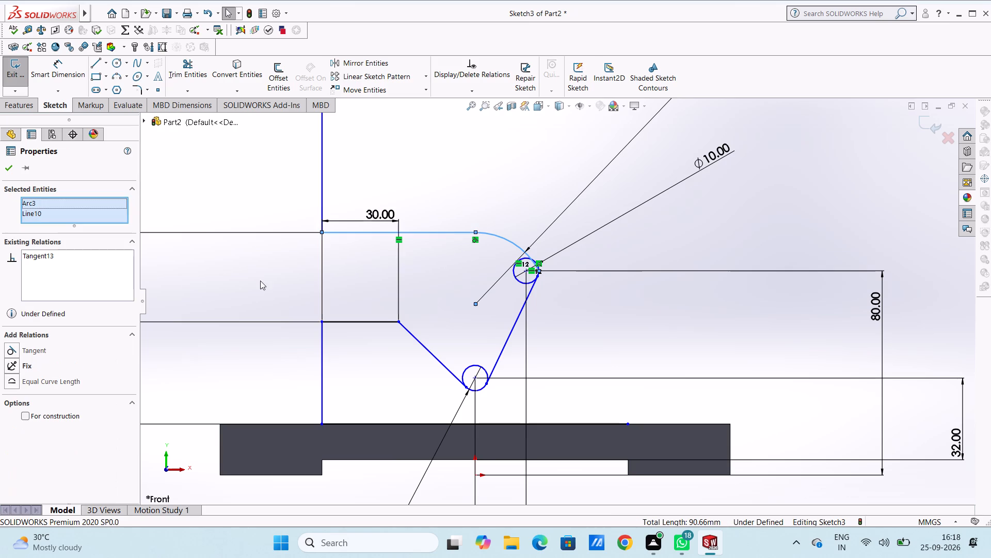
click(10, 348)
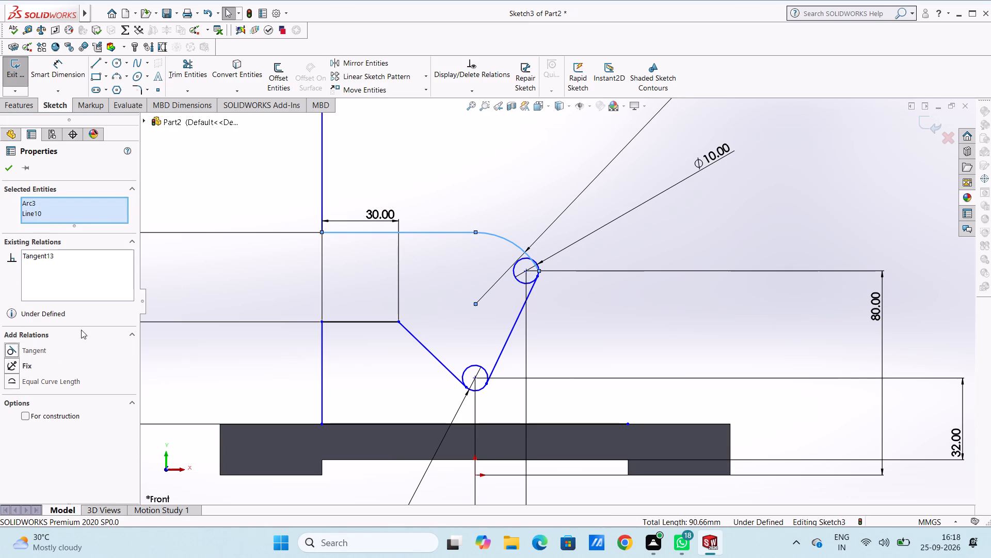
click(218, 266)
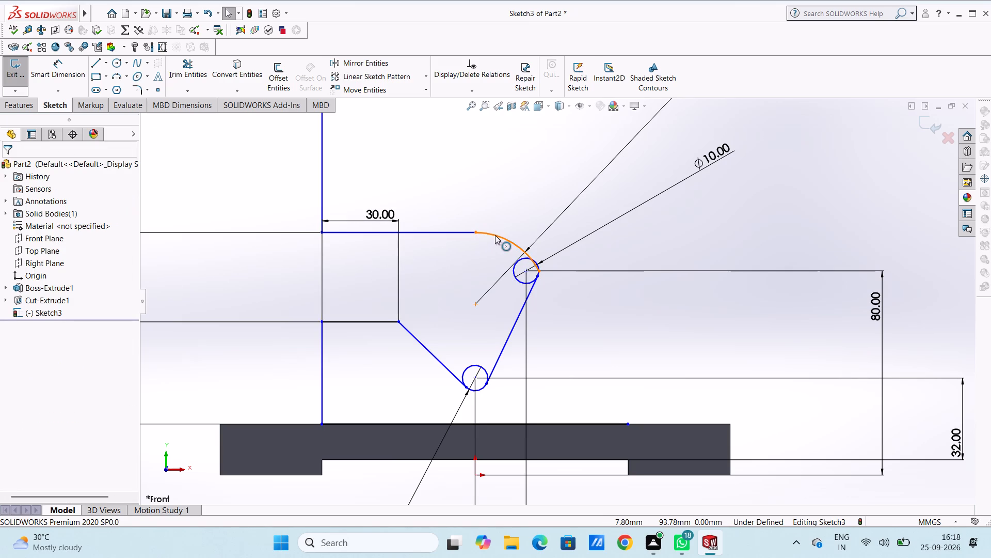
click(495, 235)
ctrl+click(514, 269)
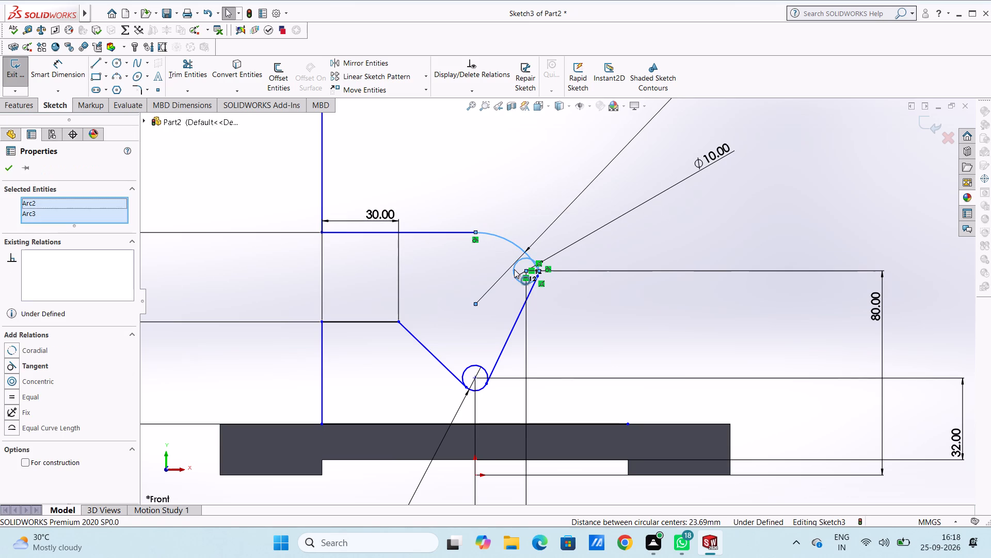
click(10, 366)
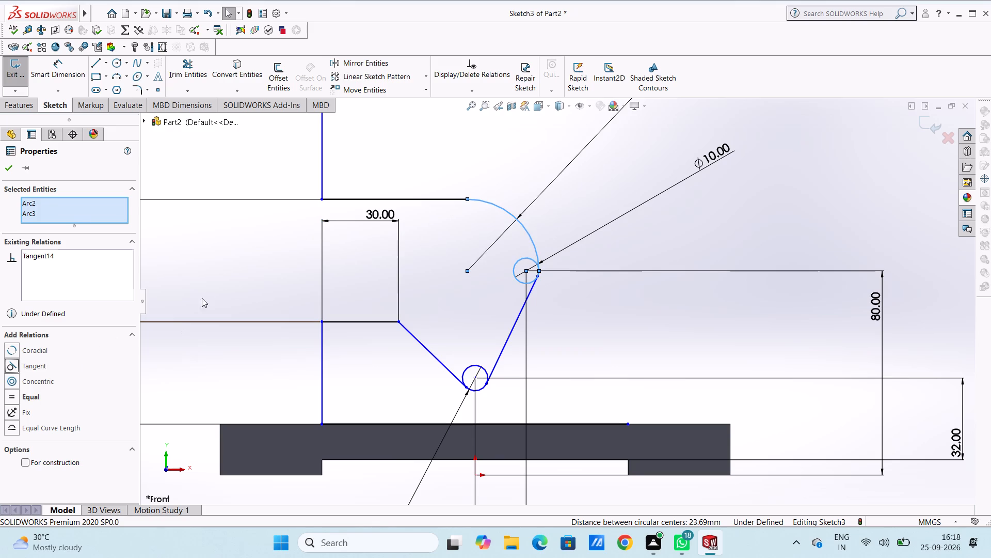
click(242, 271)
Trim the inner part of the upper 10 mm circle, leaving the short outer arc between the 28 mm arc and the sloping line.
scroll(242, 271, up, 4)
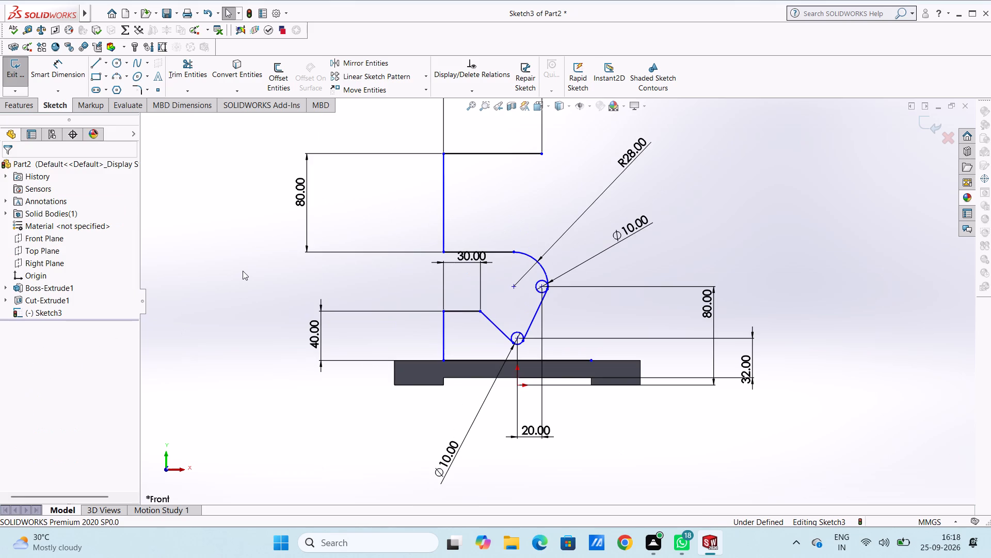
click(196, 65)
scroll(578, 296, down, 4)
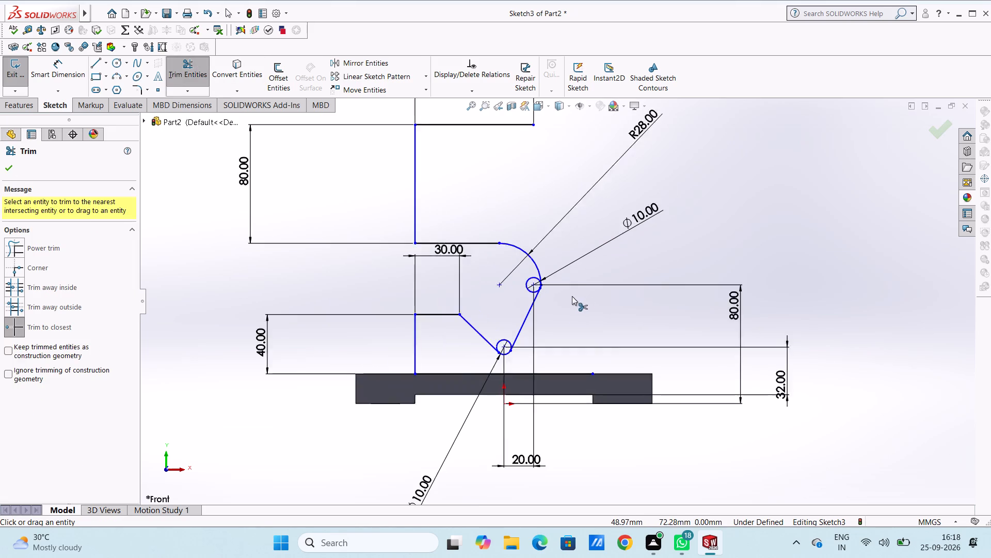
click(491, 277)
click(489, 280)
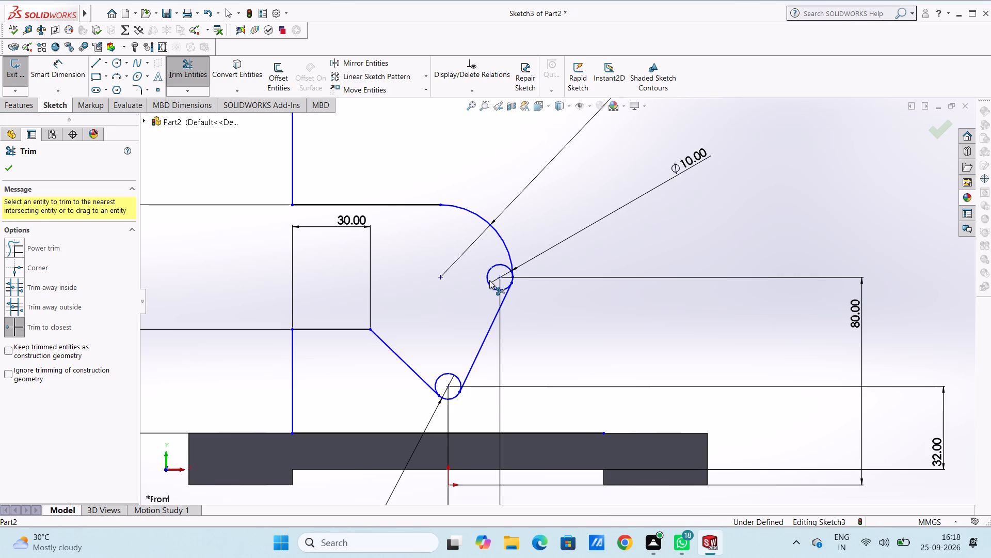
scroll(489, 280, up, 4)
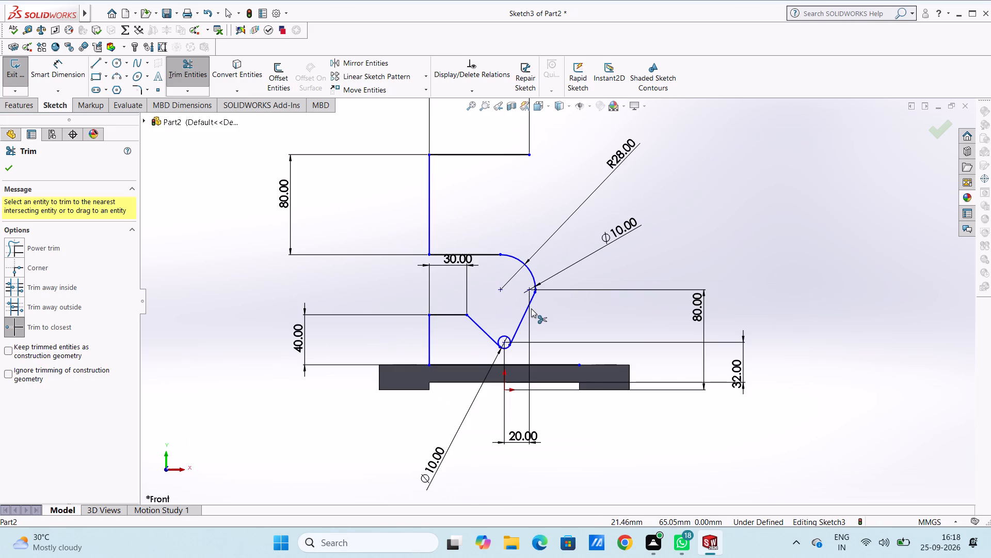
scroll(532, 308, down, 5)
scroll(559, 245, down, 6)
scroll(547, 311, down, 5)
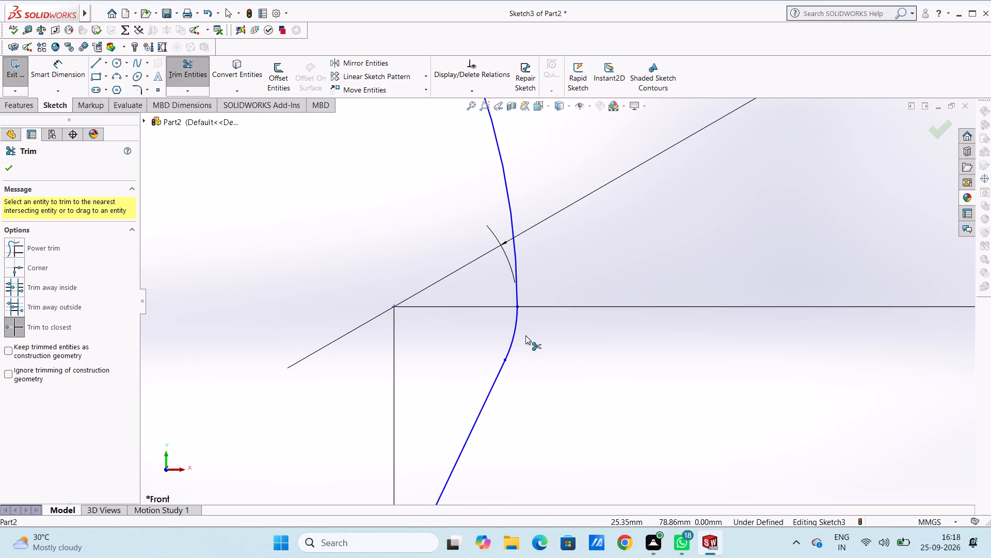
scroll(525, 335, up, 16)
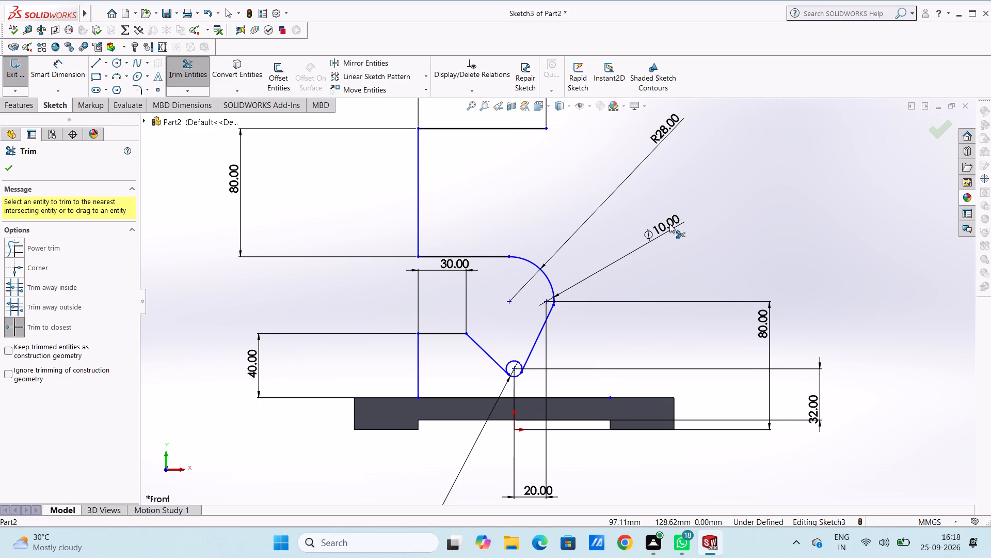
key(Escape)
key(Escape)
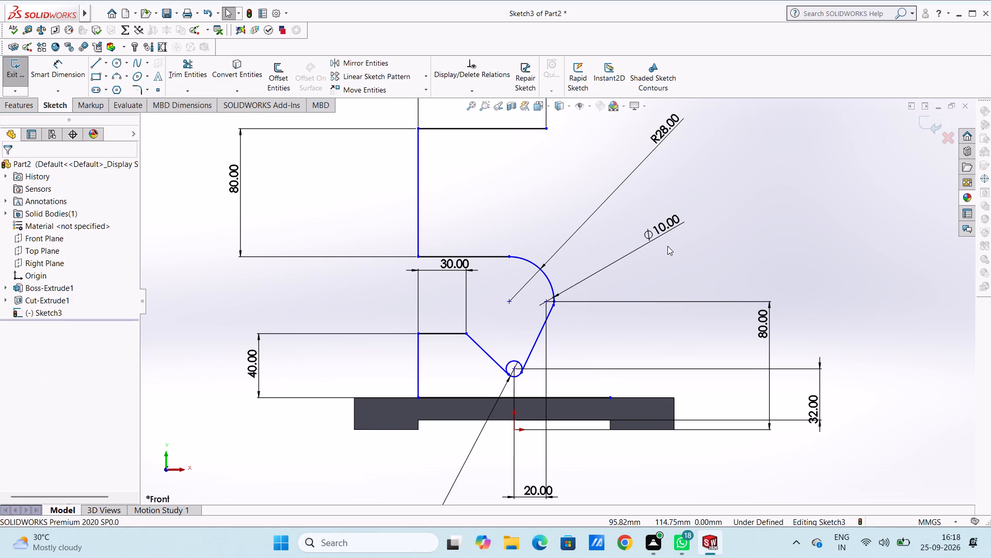
Trim the upper part of the lower 10 mm circle, leaving only the bottom arc joining the two sloping lines.
click(191, 63)
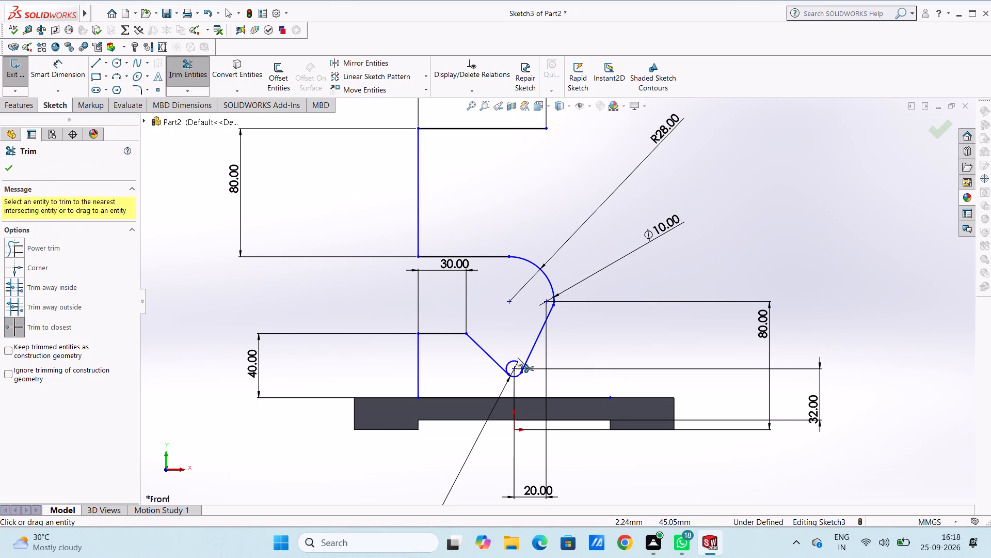
click(518, 362)
scroll(517, 347, up, 3)
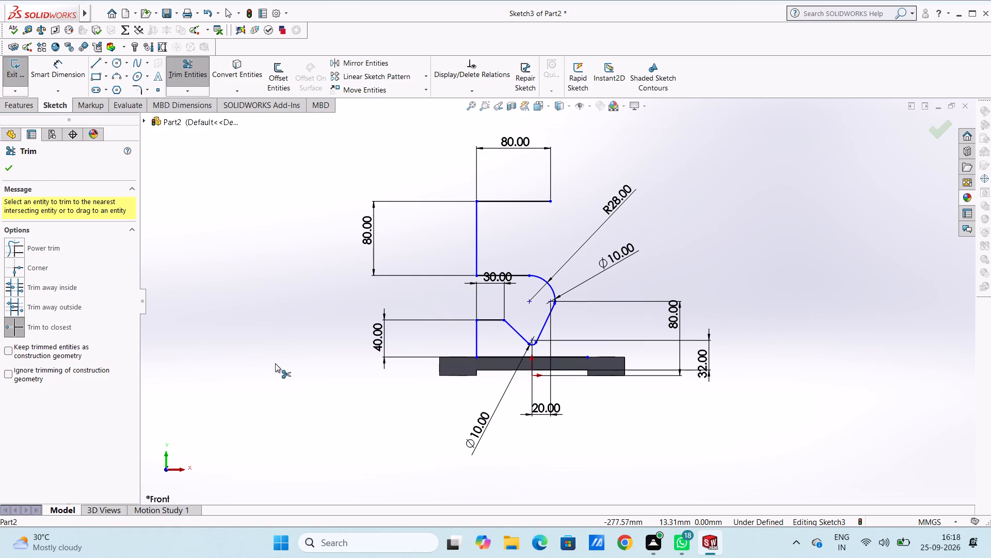
key(Escape)
key(Escape)
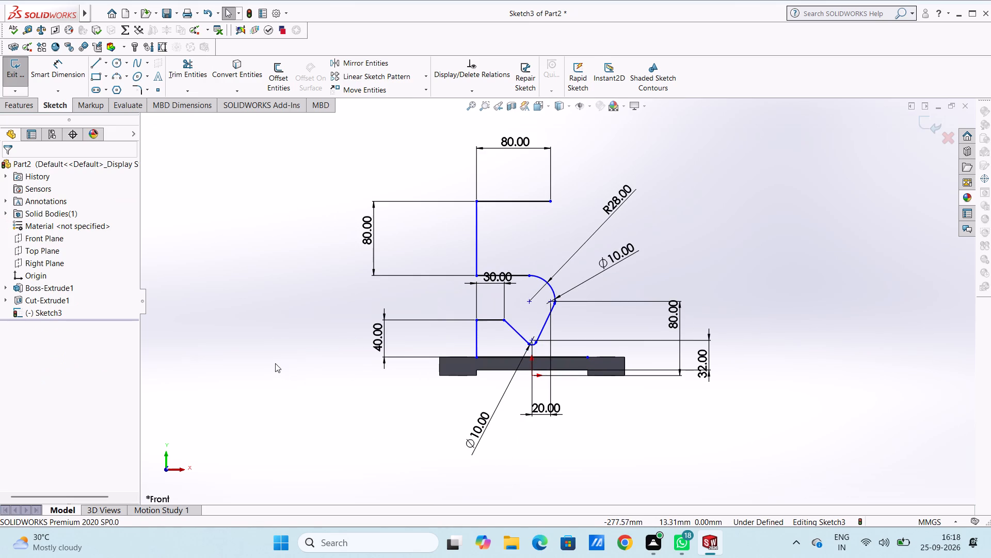
Draw a 20 mm vertical line upward from the right end of the profile's base line on the plate.
click(91, 61)
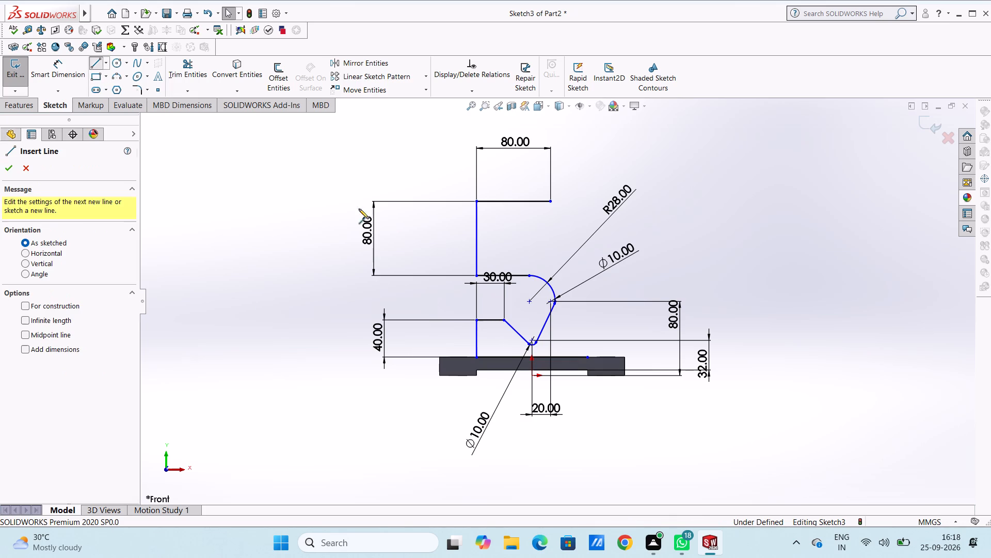
click(589, 359)
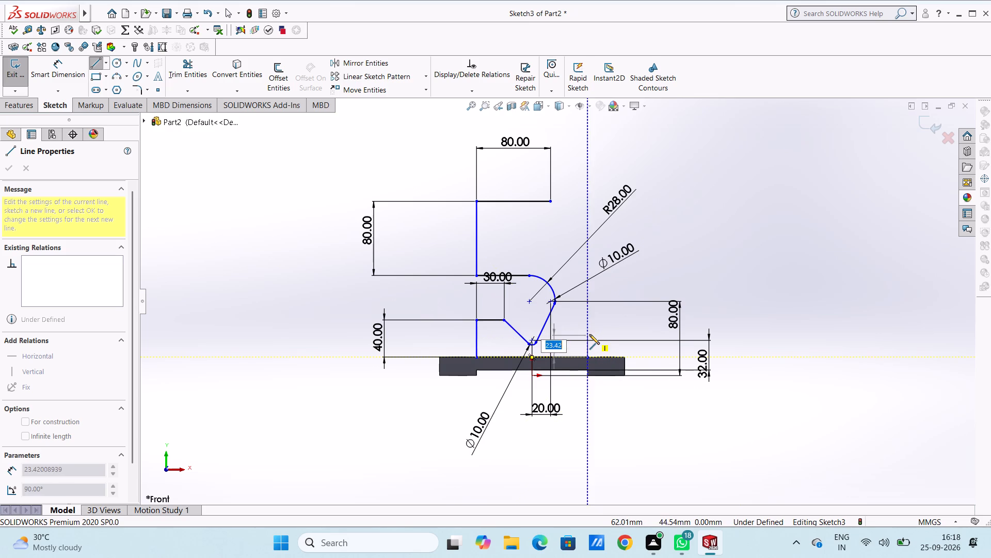
text(20)
key(Return)
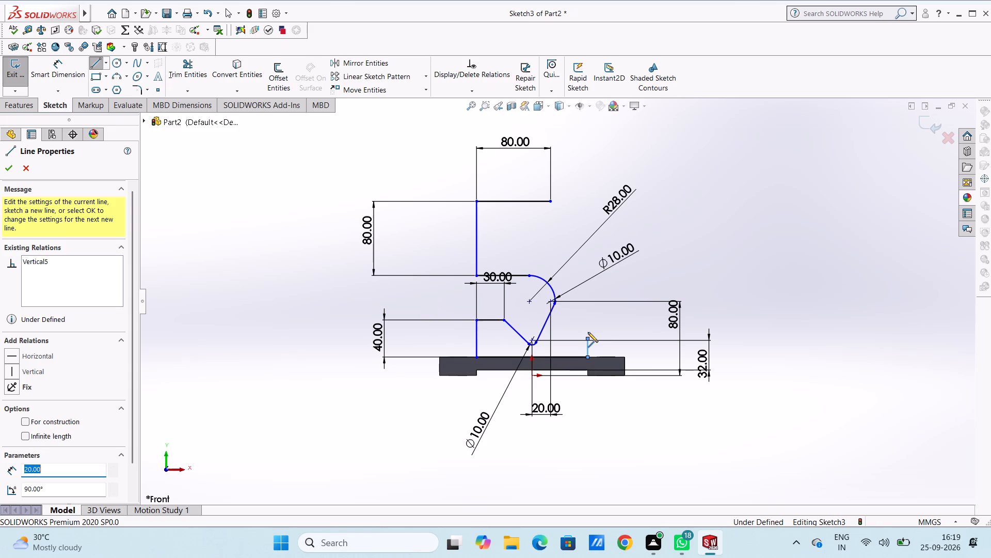
key(Escape)
key(Escape)
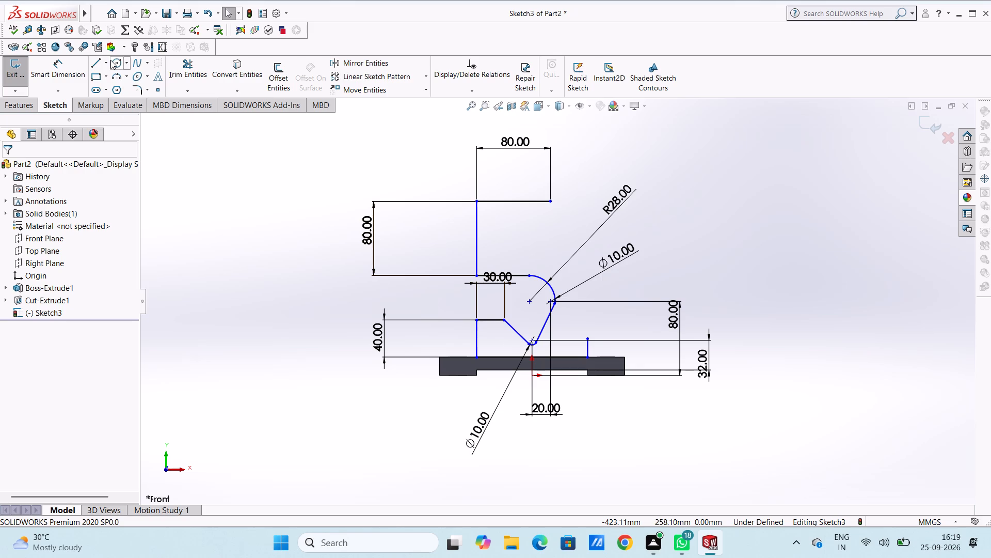
Draw a 52 mm vertical line downward from the right end of the top 80 mm line.
click(92, 64)
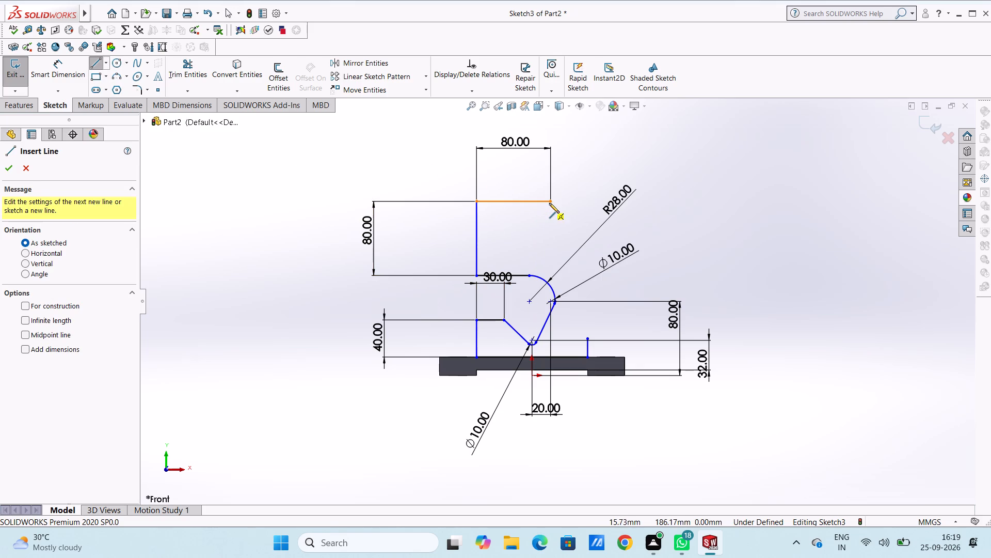
click(550, 202)
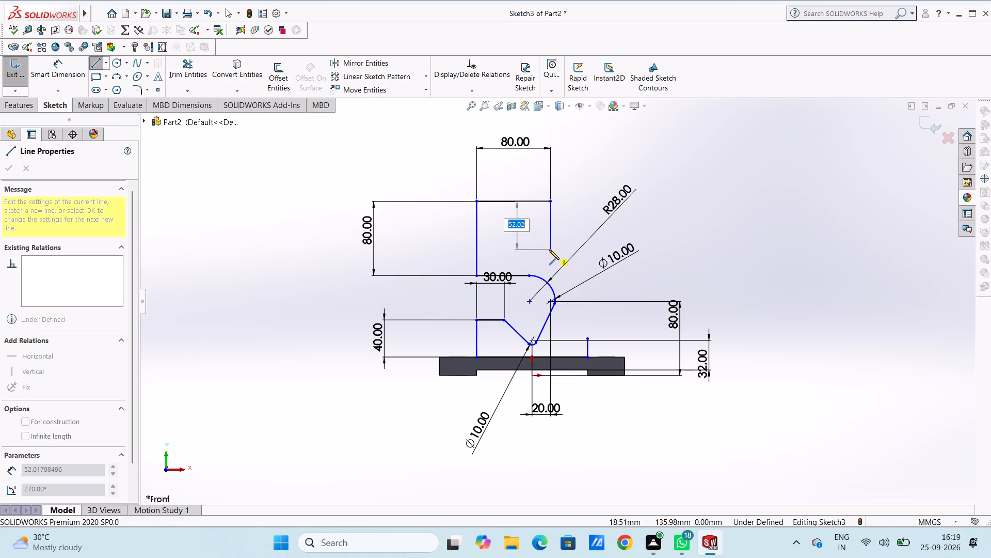
text(52)
key(Return)
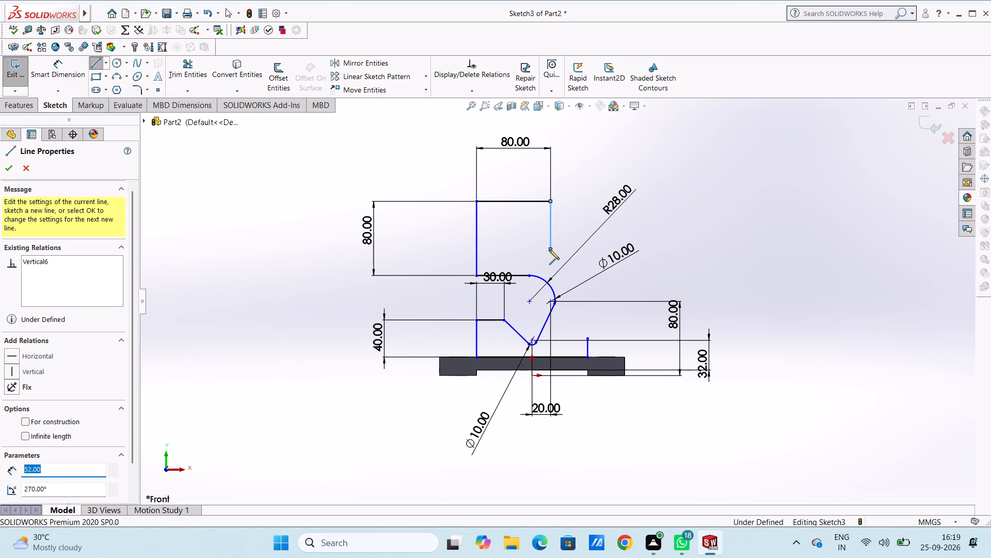
key(Escape)
key(Escape)
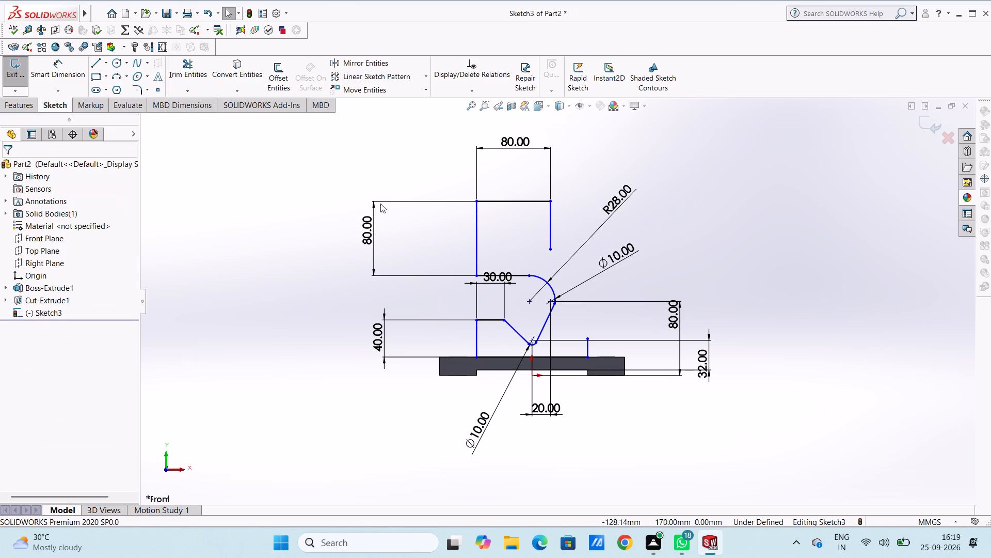
Add a 52 mm length dimension to the vertical line descending from the top edge.
click(53, 65)
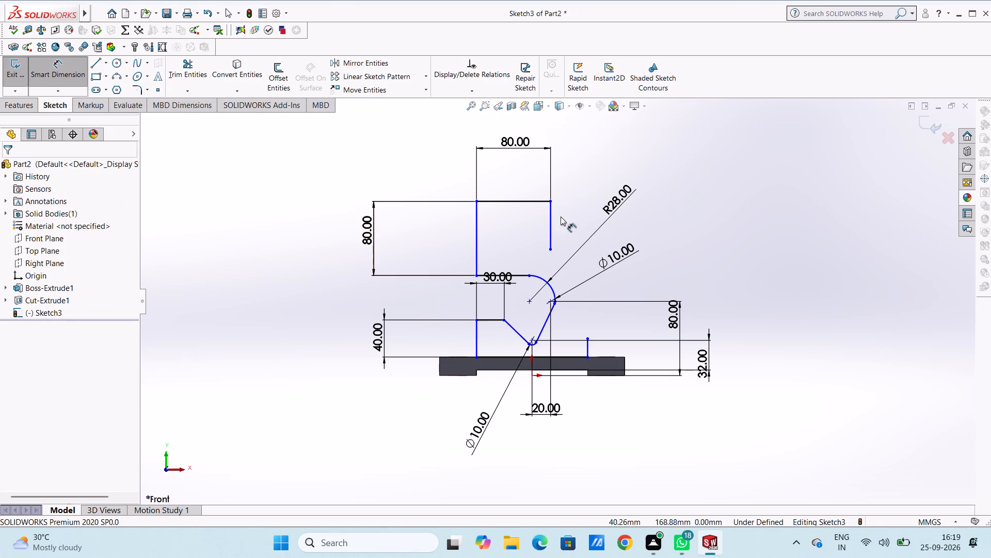
click(552, 215)
click(704, 218)
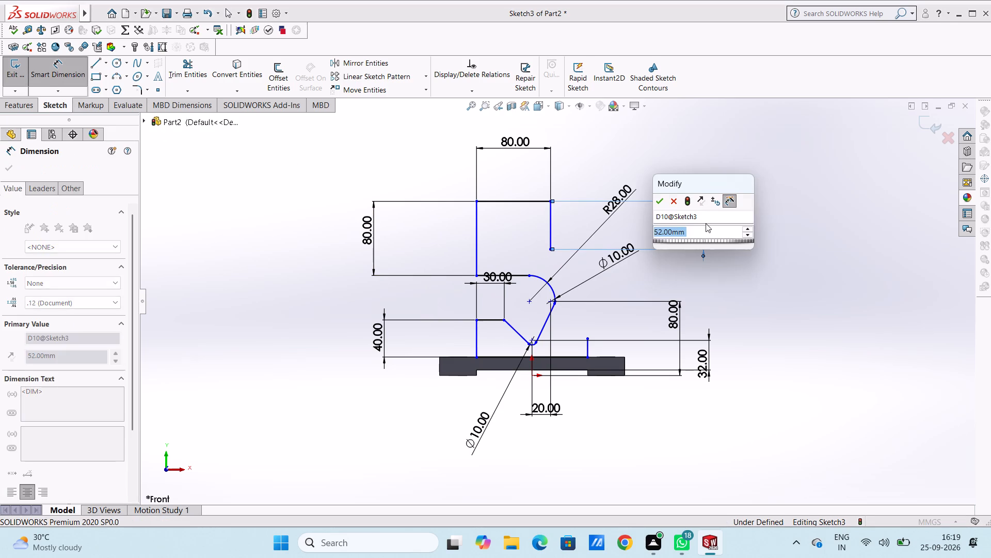
click(663, 202)
click(649, 166)
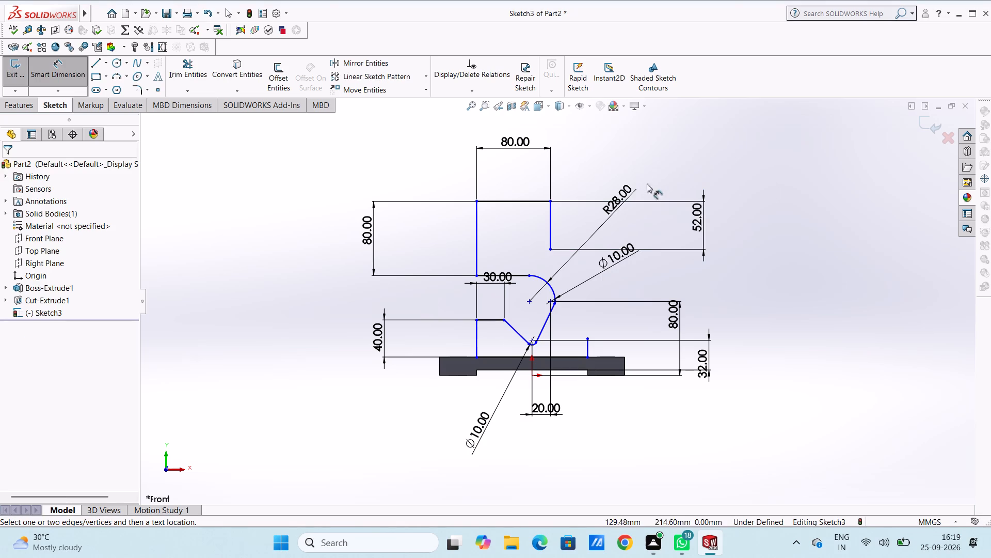
Draw a 108 mm vertical line upward from the upper end of the 20 mm vertical line.
click(94, 67)
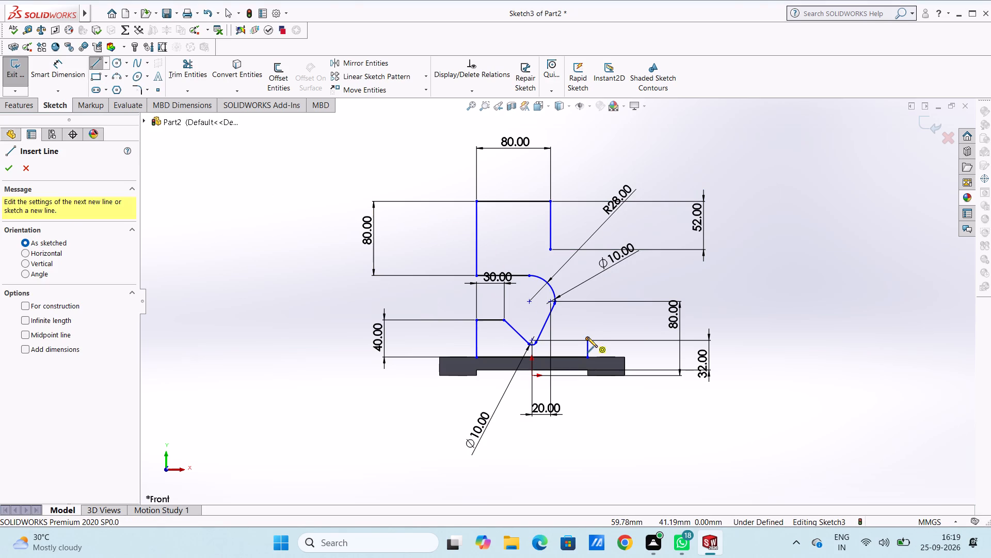
click(587, 337)
click(587, 241)
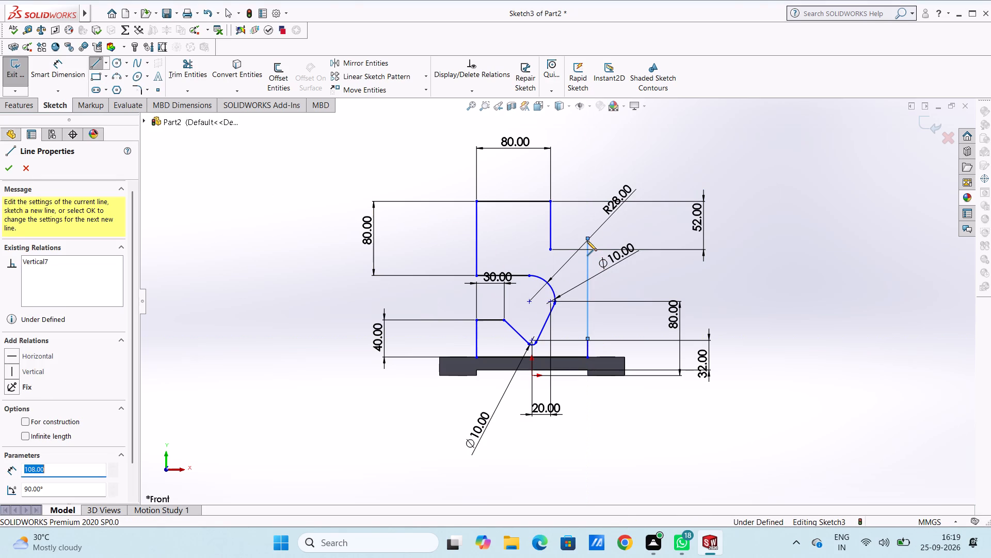
key(Escape)
key(Escape)
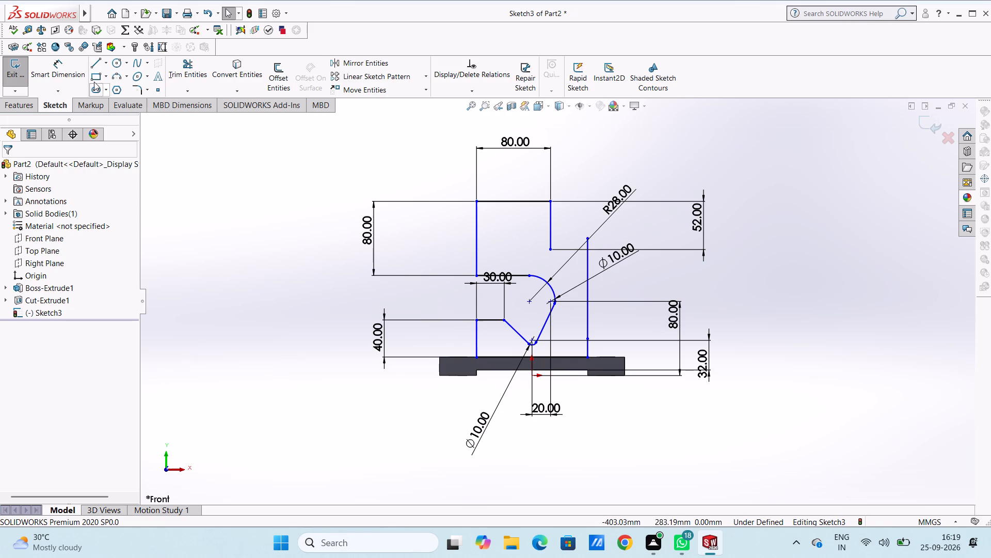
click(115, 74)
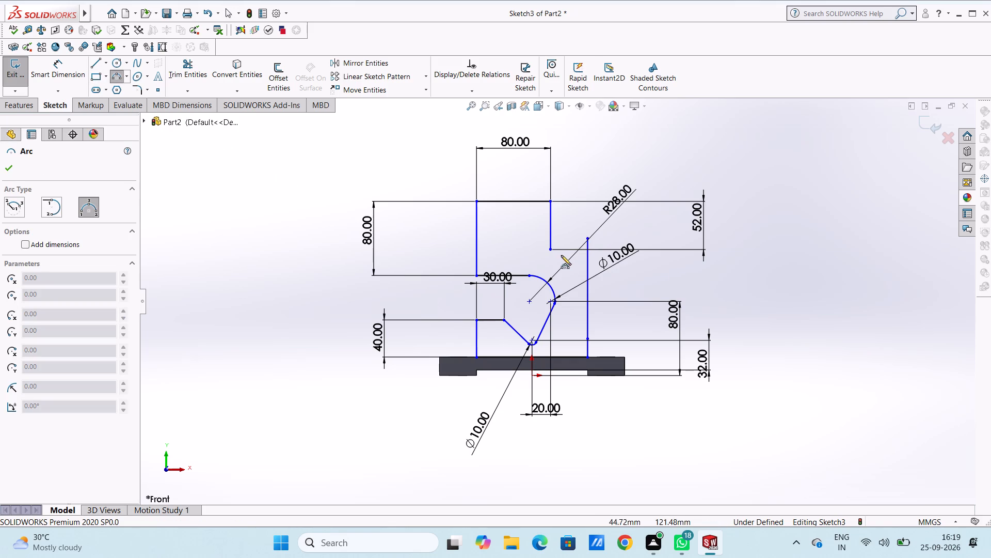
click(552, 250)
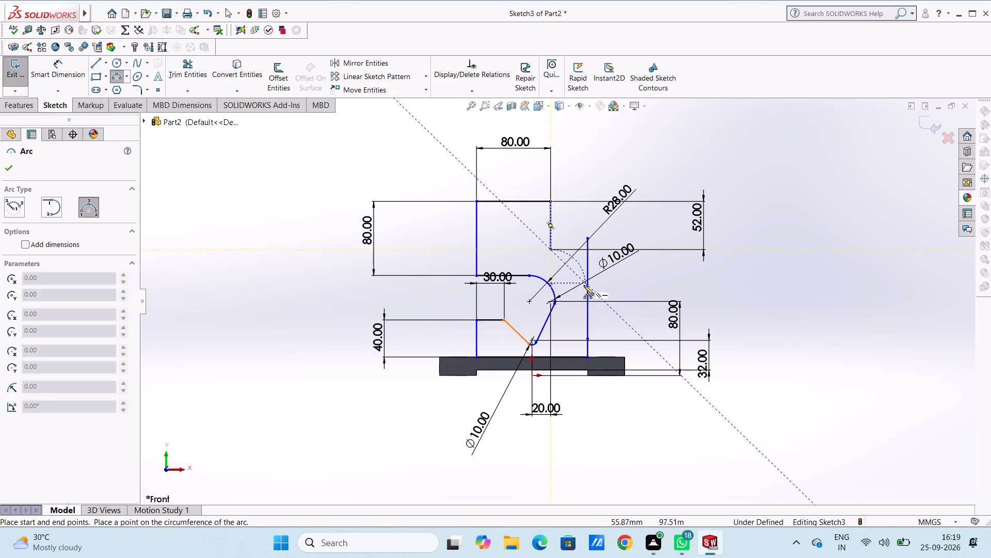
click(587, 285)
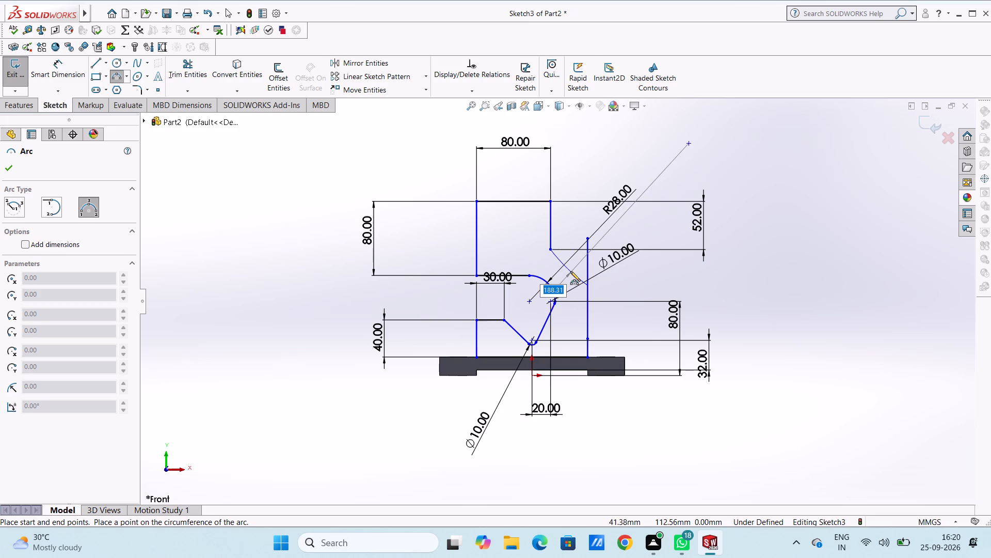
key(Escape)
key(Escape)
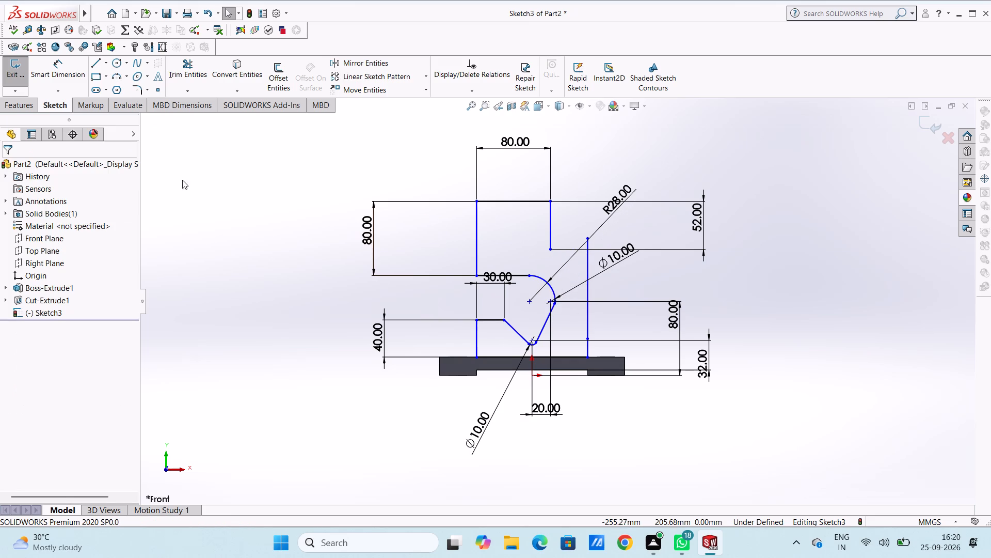
Draw a three-point arc of radius 100 mm from partway along the 52 mm vertical line to the 108 mm vertical line, bulging toward the profile.
click(114, 78)
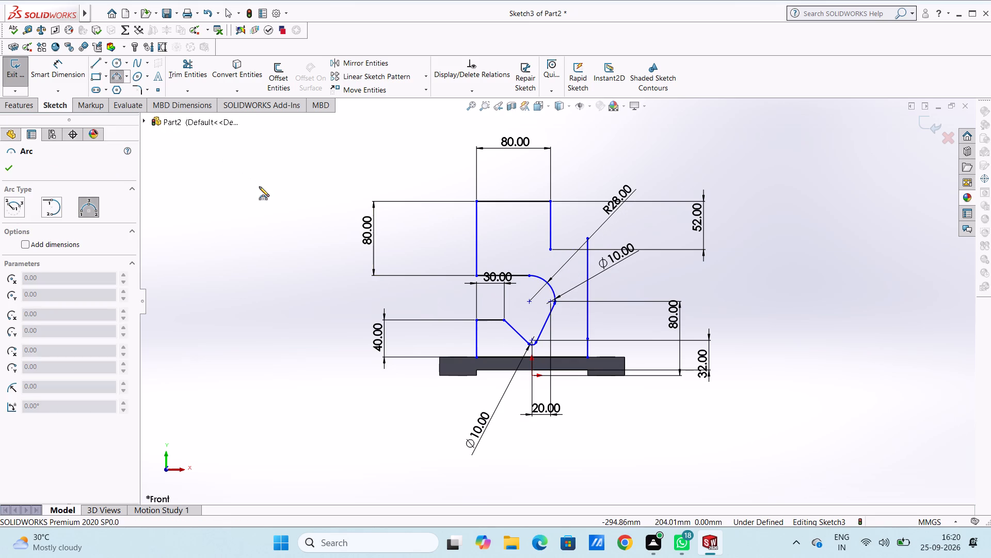
click(551, 219)
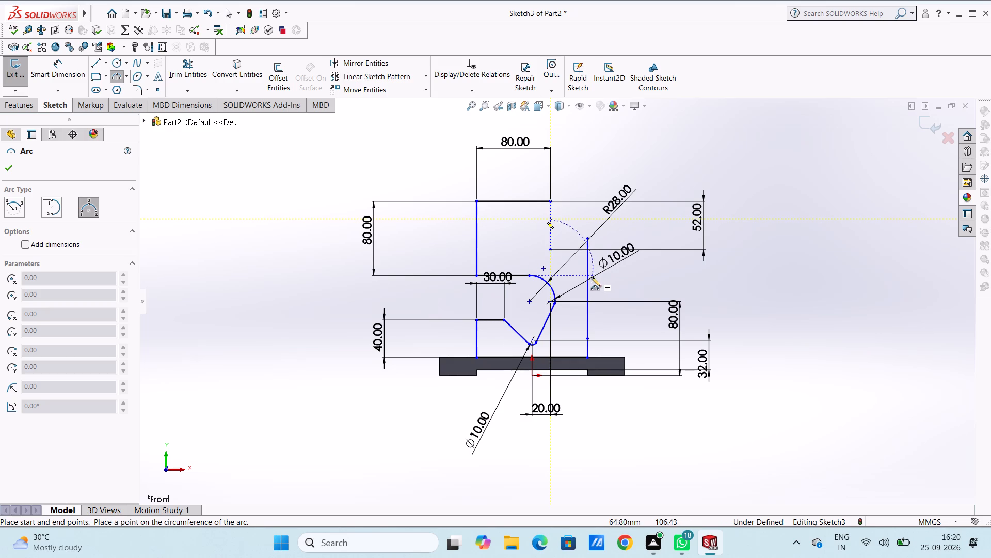
click(587, 276)
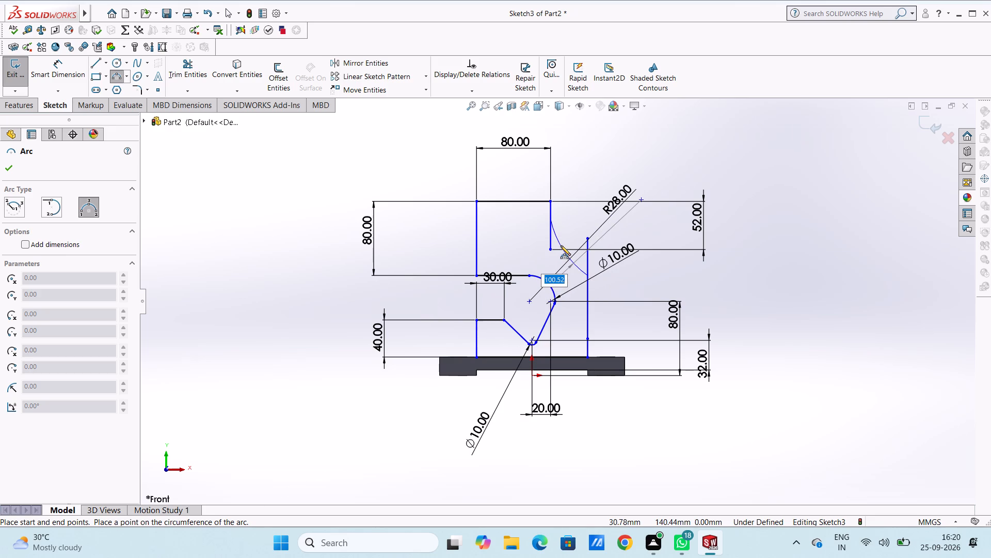
text(100)
key(Return)
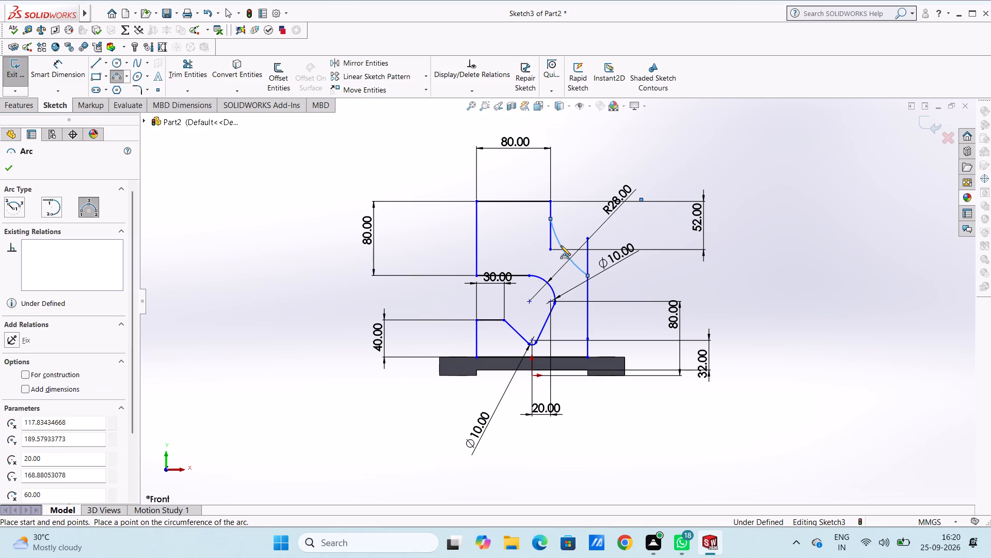
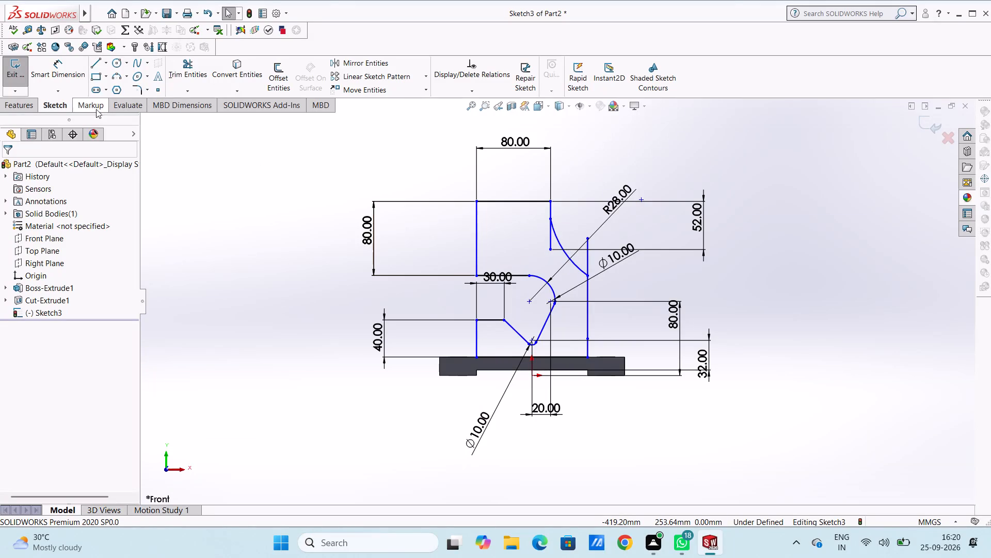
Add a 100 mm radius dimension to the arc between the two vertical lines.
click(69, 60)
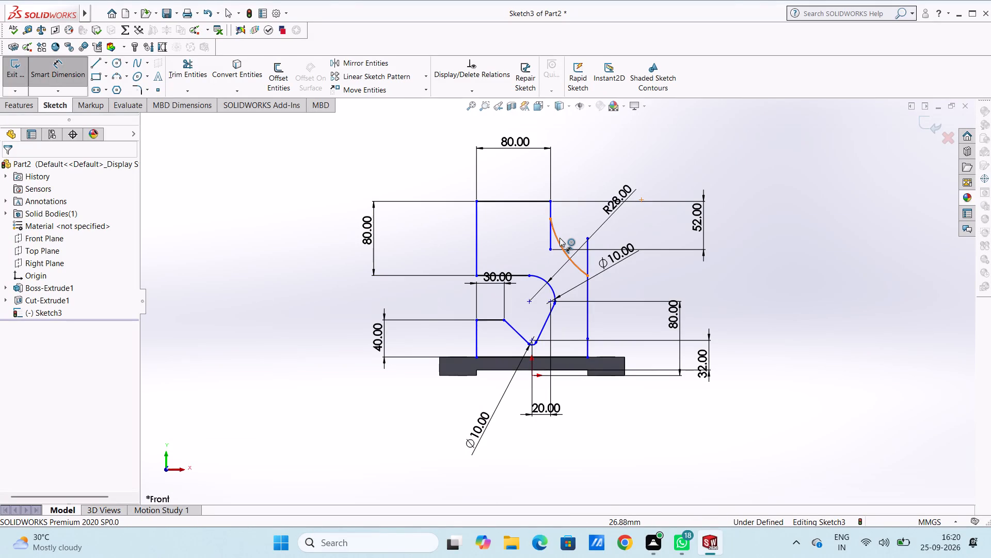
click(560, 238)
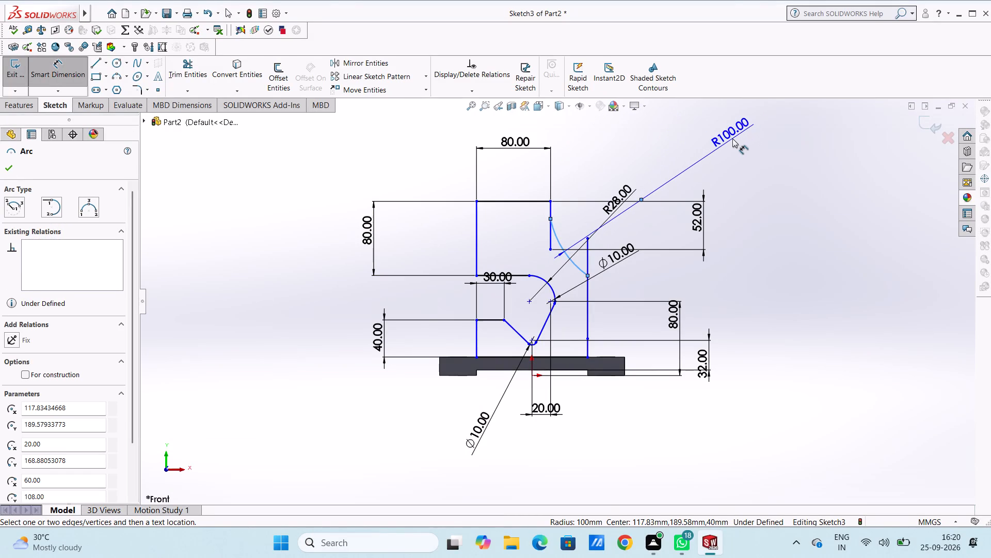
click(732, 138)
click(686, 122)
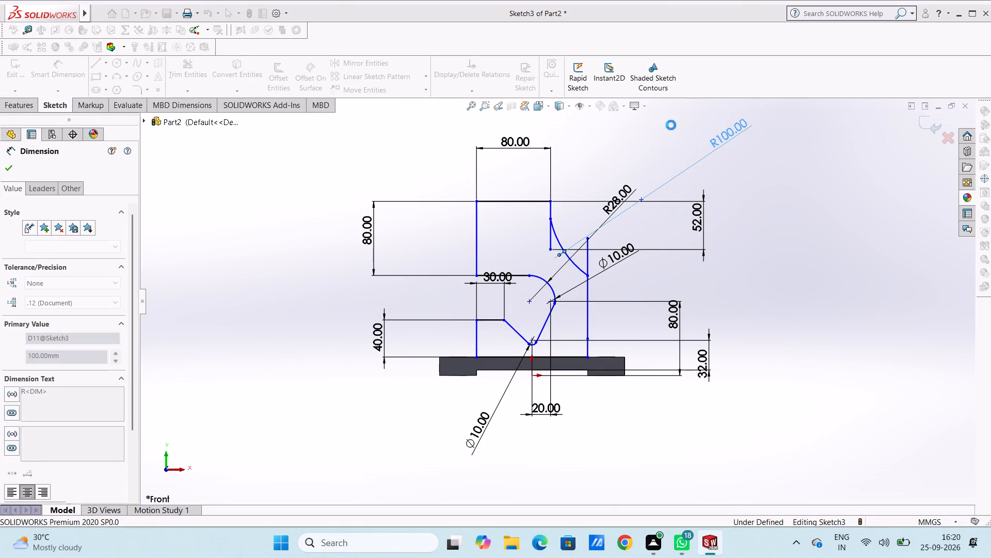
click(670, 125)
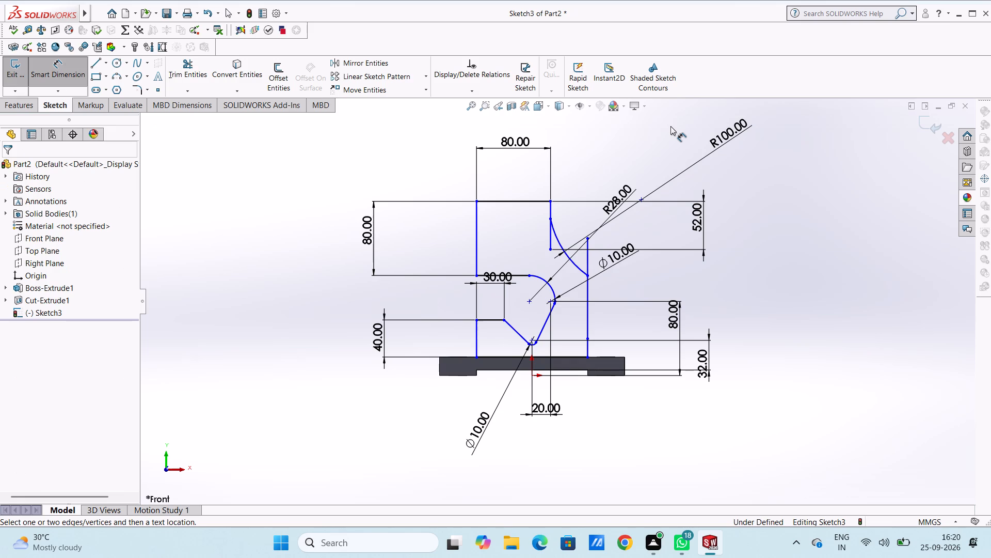
Undo the radius dimension, the arc, the 108 mm line, the 52 mm dimension and line, and the 20 mm vertical line.
key(ctrl+z)
key(ctrl+z)
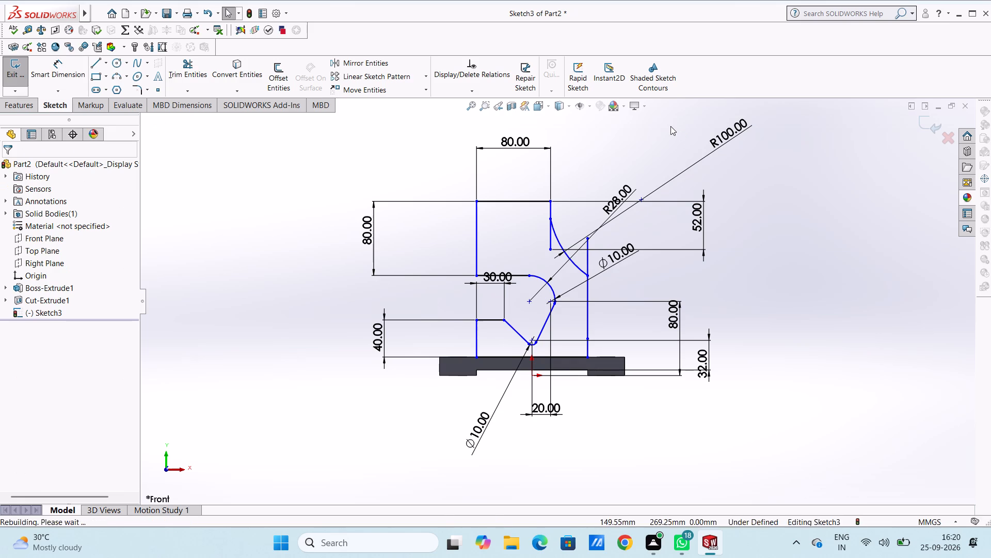
key(ctrl+z)
key(ctrl+z)
key(ctrl+z)
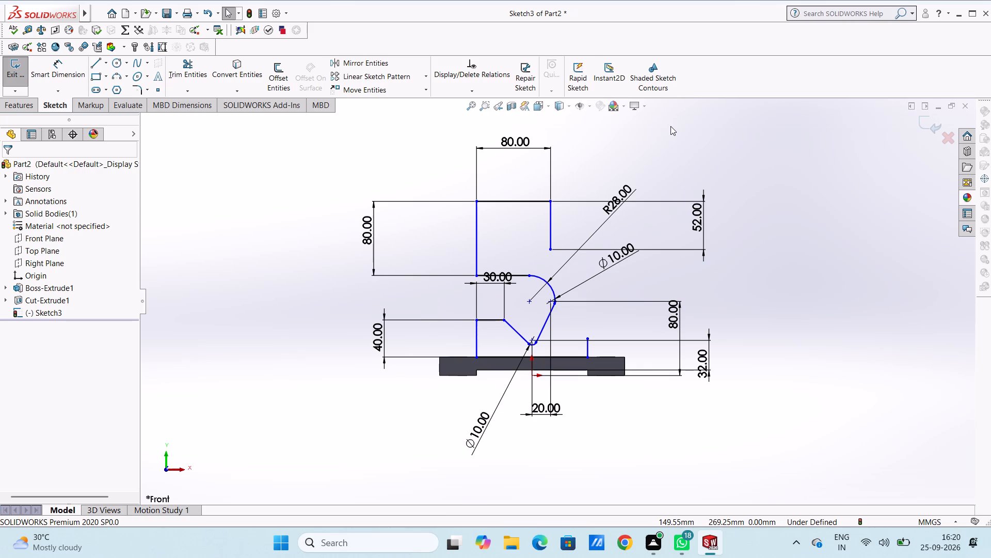
key(ctrl+z)
key(ctrl+z)
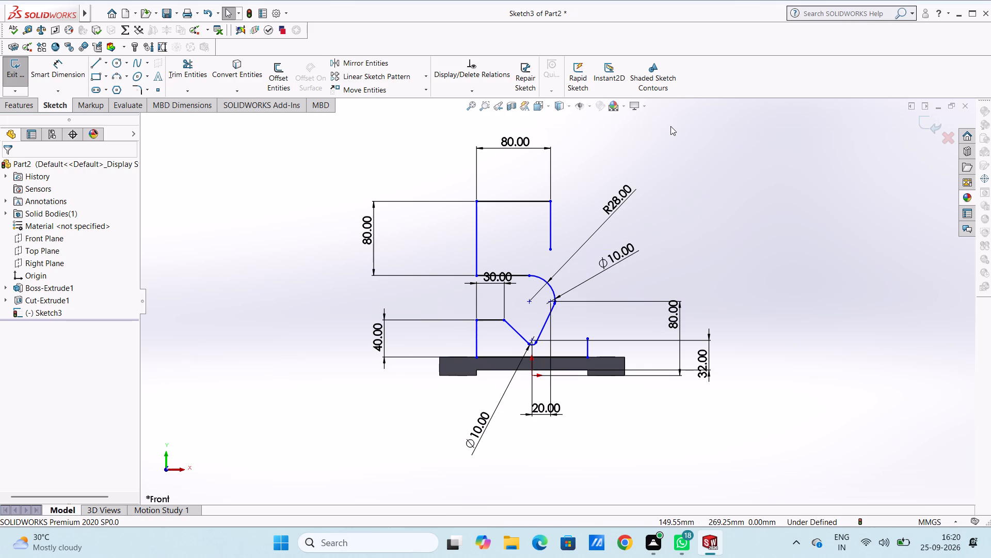
key(ctrl+z)
key(ctrl+z)
Draw a 40 mm vertical line downward from the free end of the top 80 mm line.
click(93, 64)
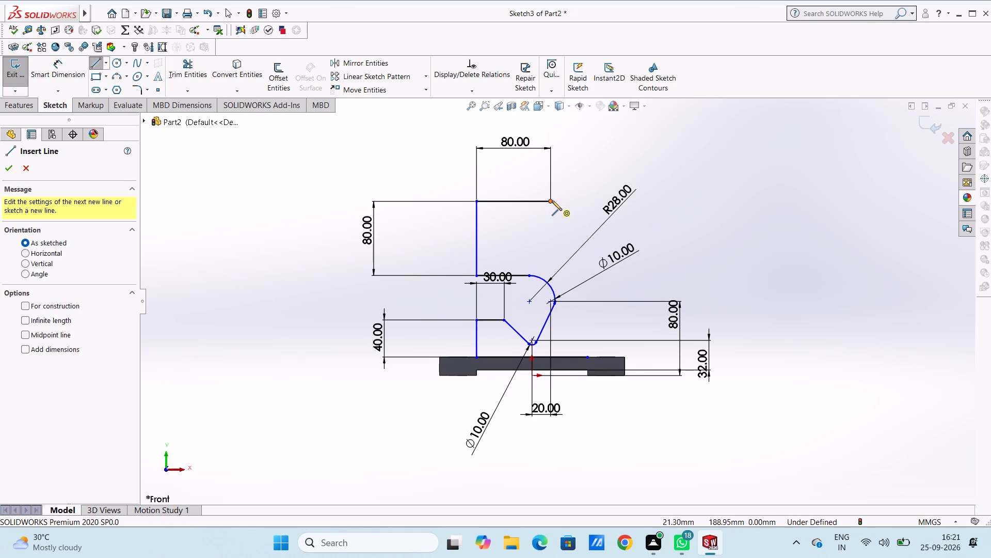
click(552, 200)
click(550, 239)
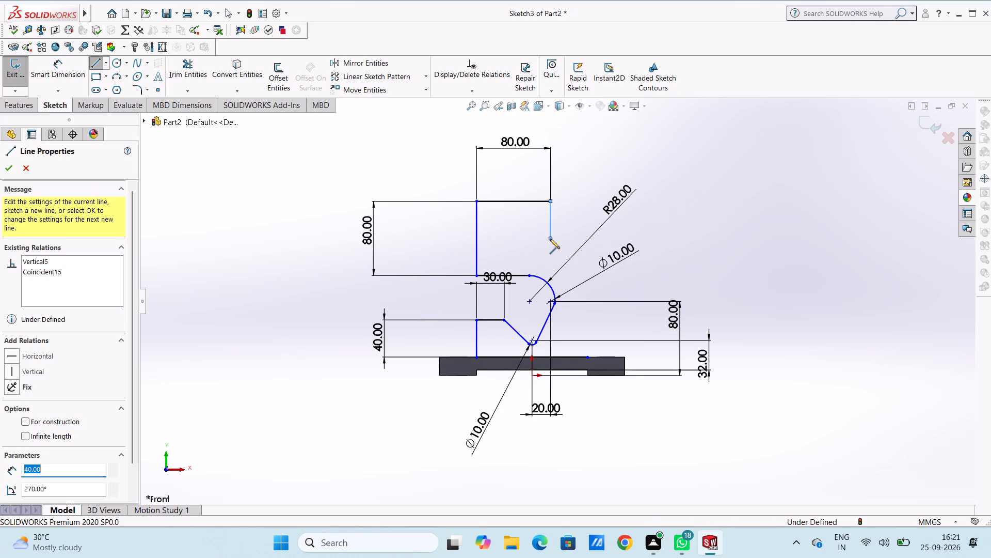
key(Escape)
key(Escape)
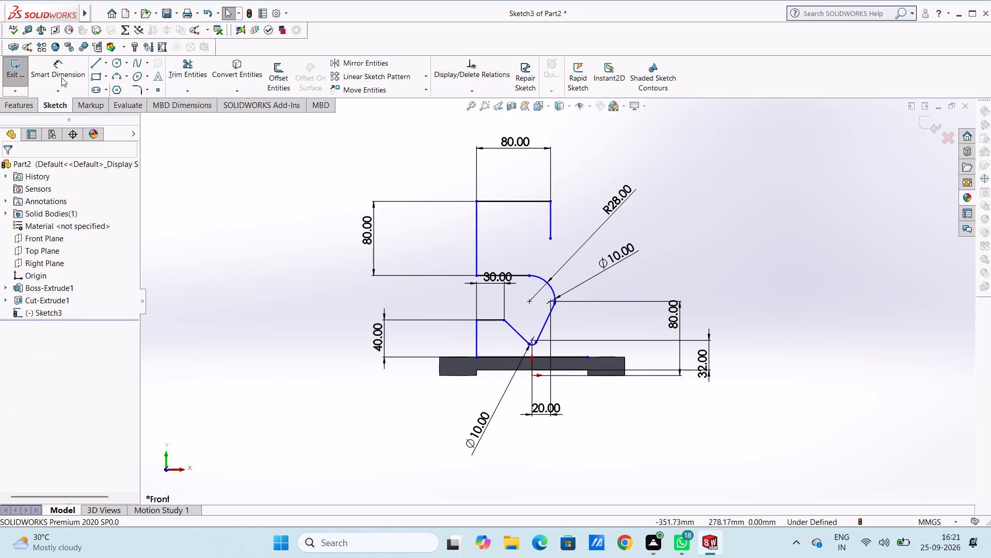
Draw a vertical line about 134 mm long upward from the base line, slightly inward of its right end.
click(90, 63)
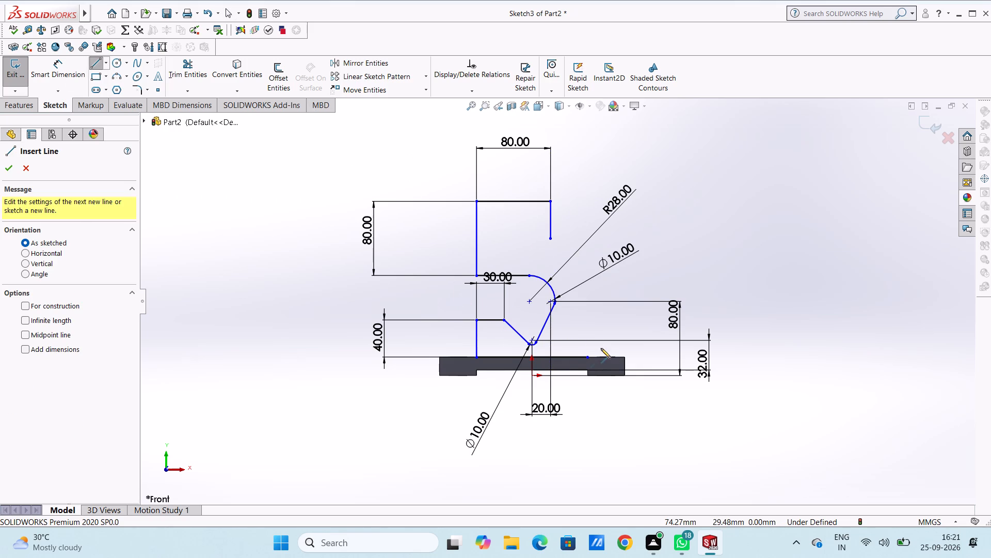
click(574, 358)
click(573, 233)
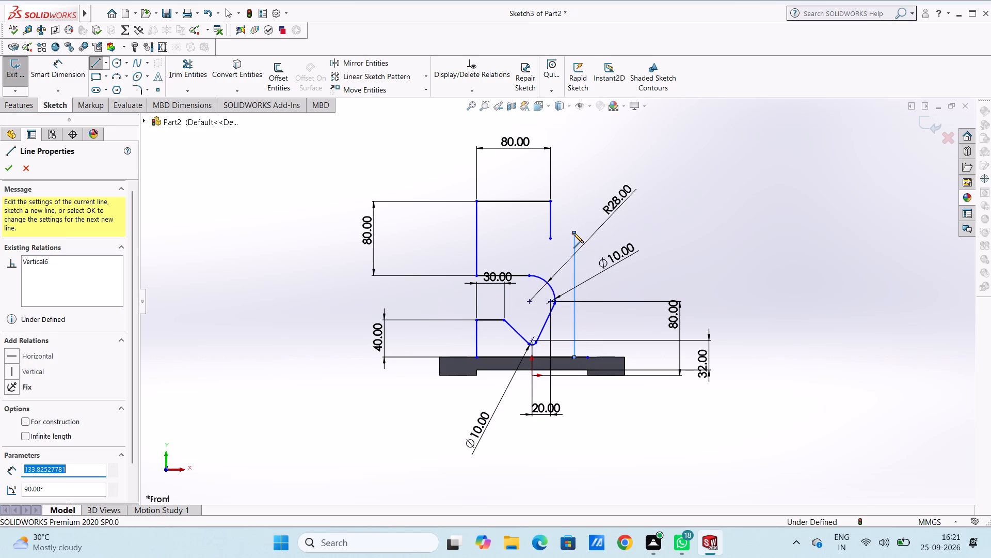
key(Escape)
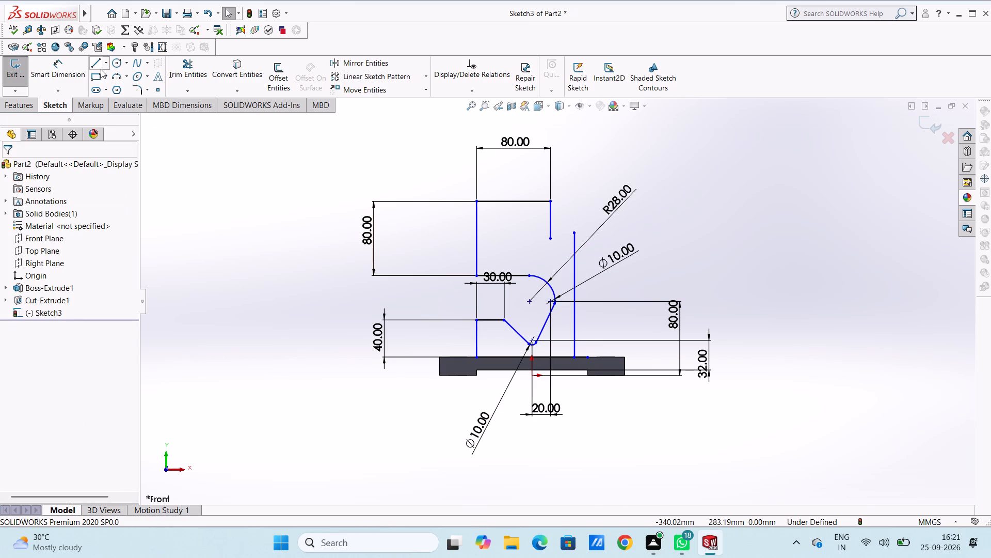
Draw a second vertical line about 134 mm long upward from the right end of the base line.
click(92, 60)
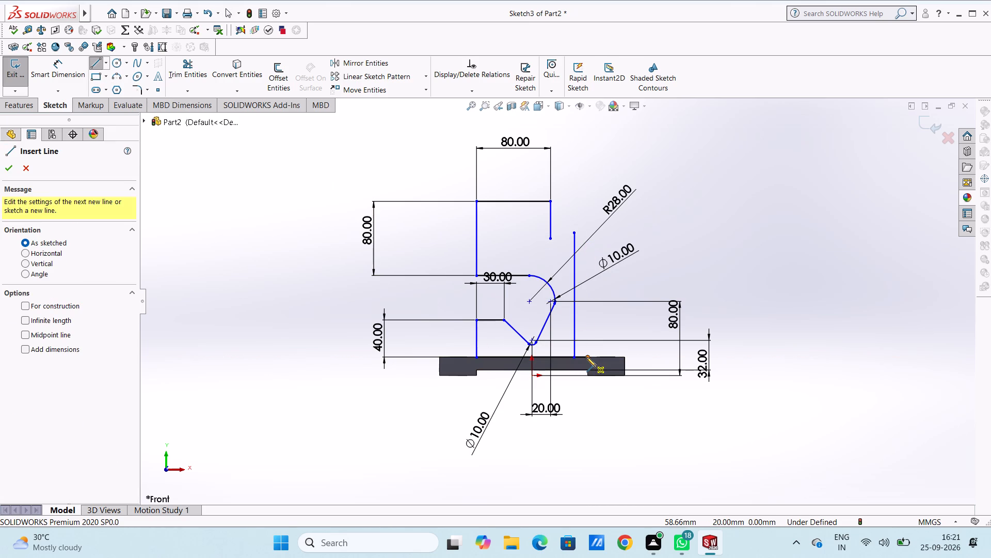
click(587, 357)
click(588, 232)
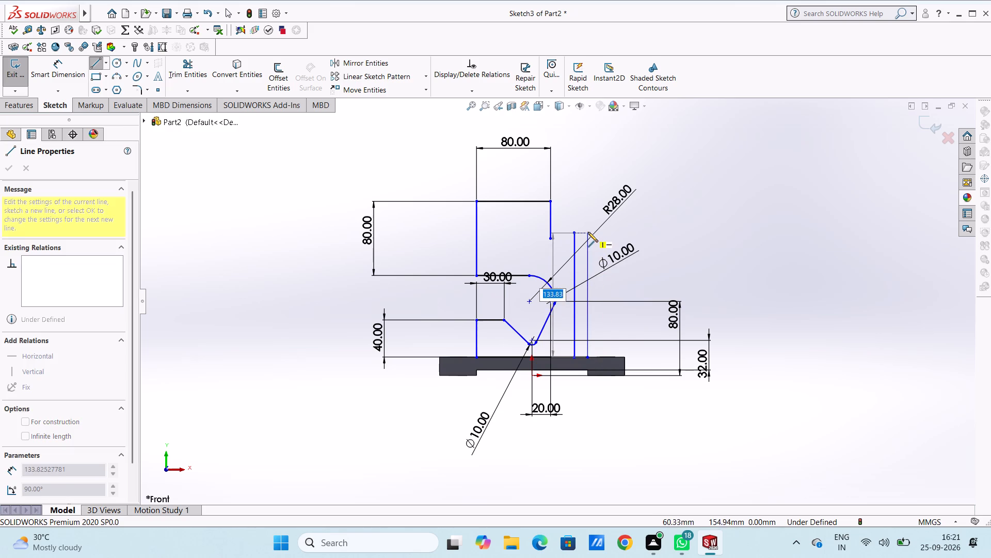
key(Escape)
key(Escape)
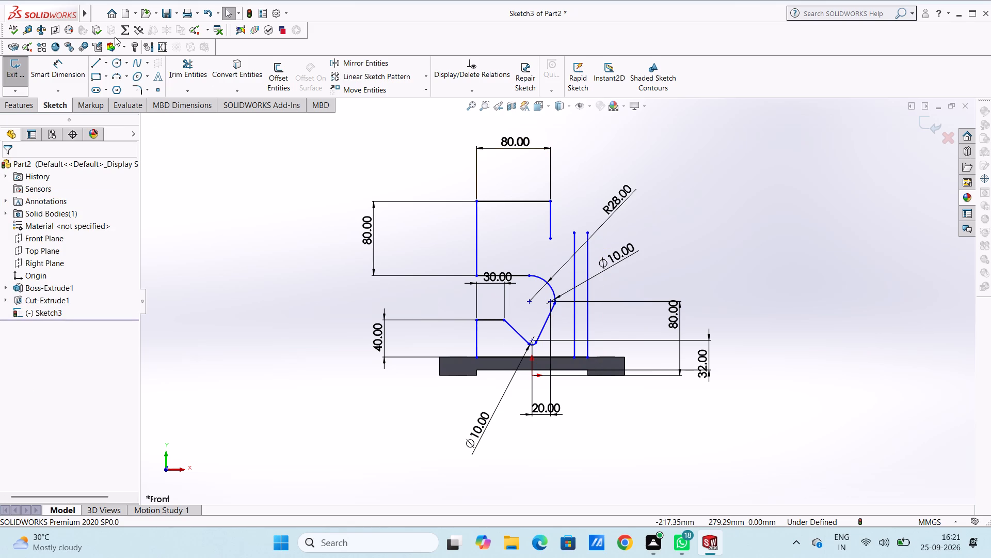
Draw a three-point arc of radius 120 mm from partway along the 40 mm vertical line to the inner tall vertical line, bulging toward the profile.
click(112, 73)
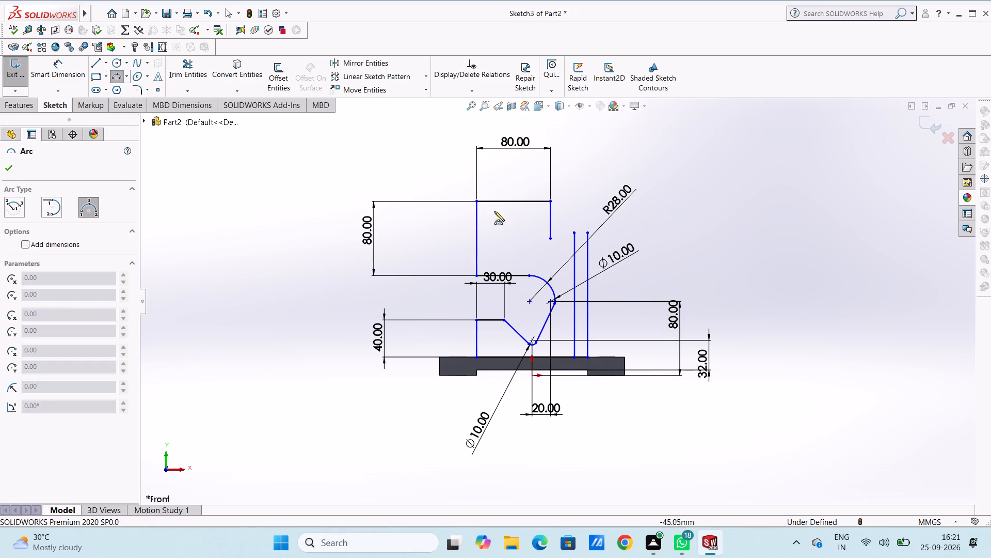
click(550, 221)
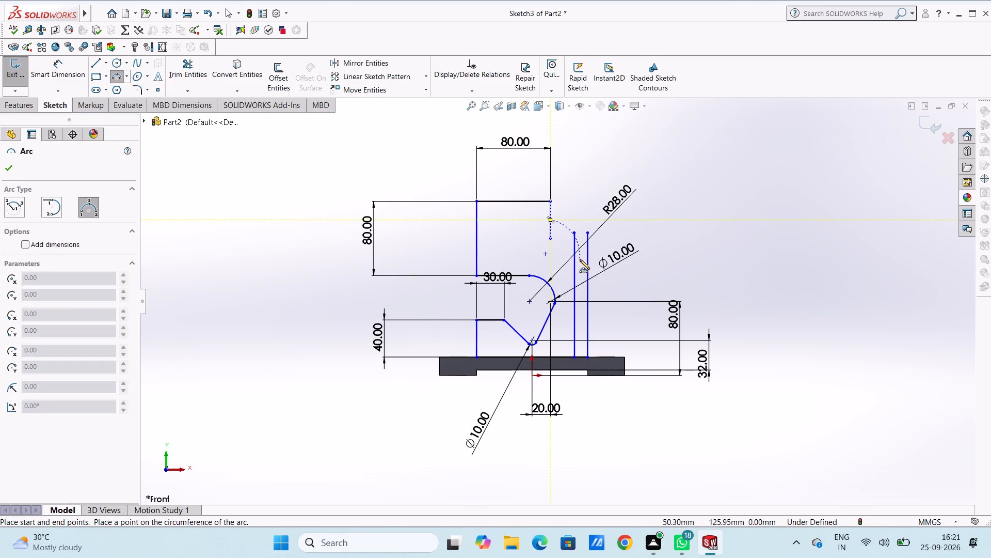
click(574, 273)
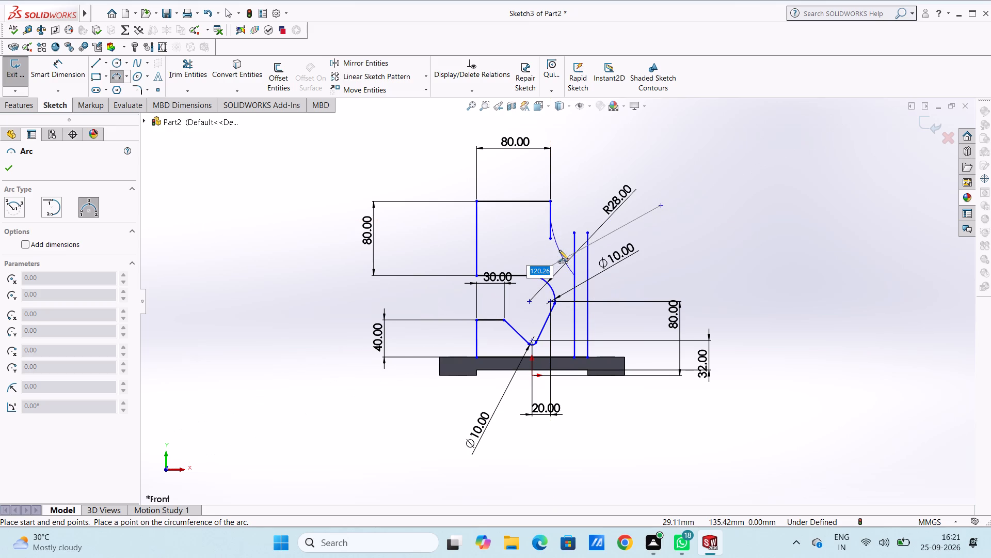
text(120)
key(Return)
key(Escape)
key(Escape)
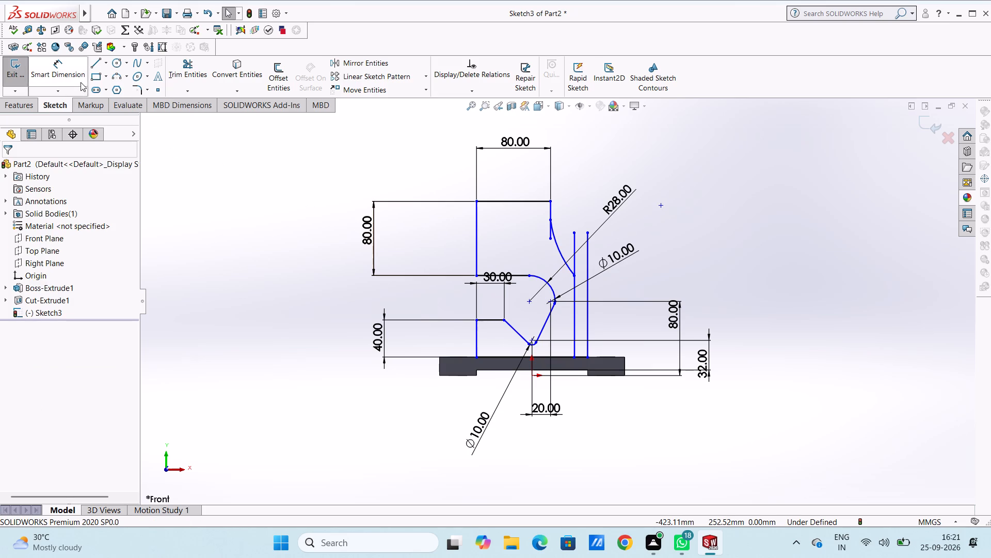
Add a 120 mm radius dimension to the new arc.
click(76, 75)
click(559, 251)
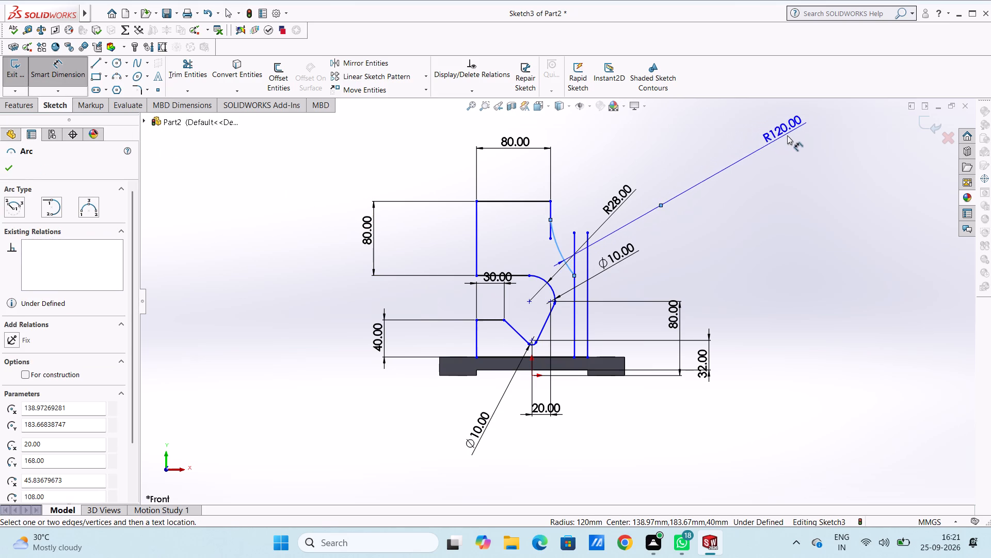
click(789, 138)
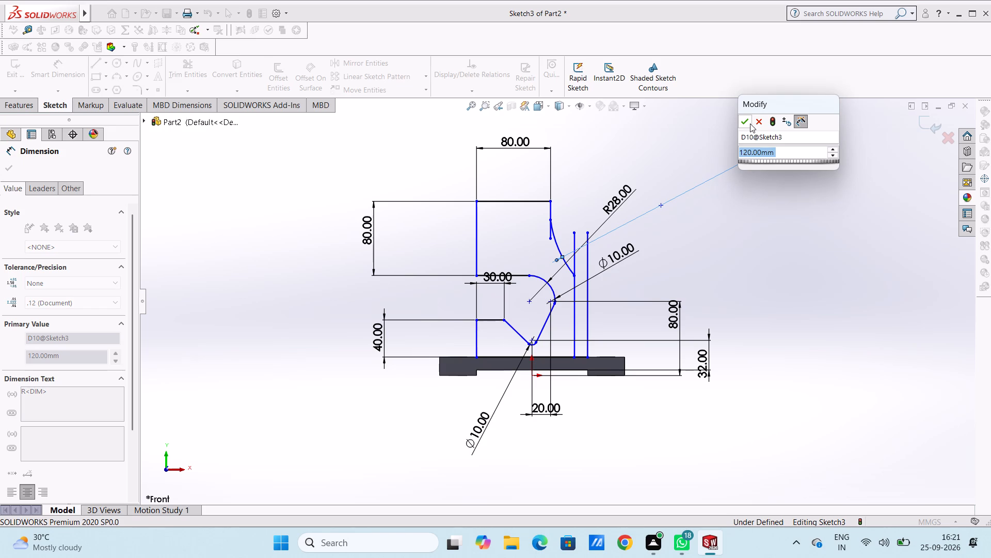
click(749, 123)
click(702, 138)
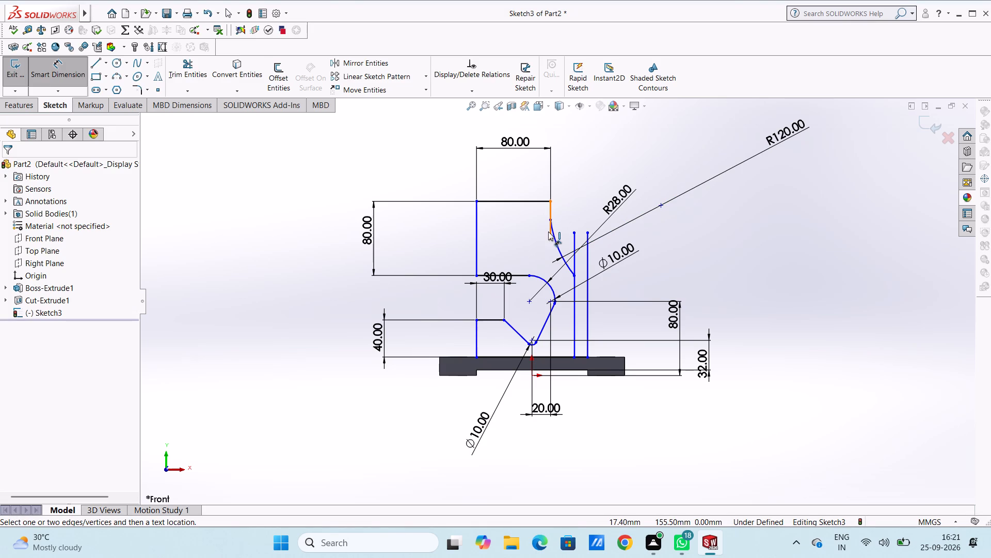
key(Escape)
key(Escape)
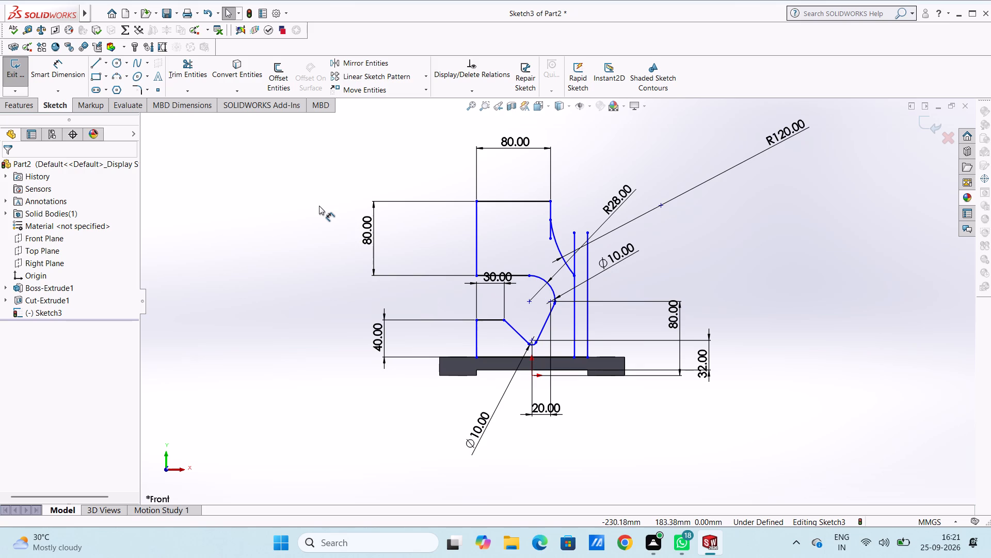
Make the 120 mm radius arc tangent to the short vertical line at the profile's top.
click(561, 249)
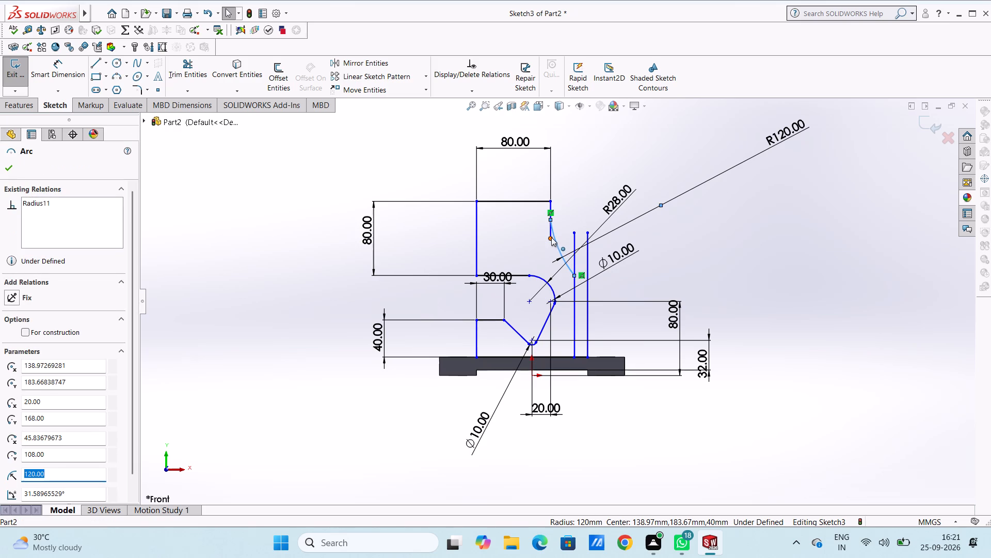
ctrl+click(549, 225)
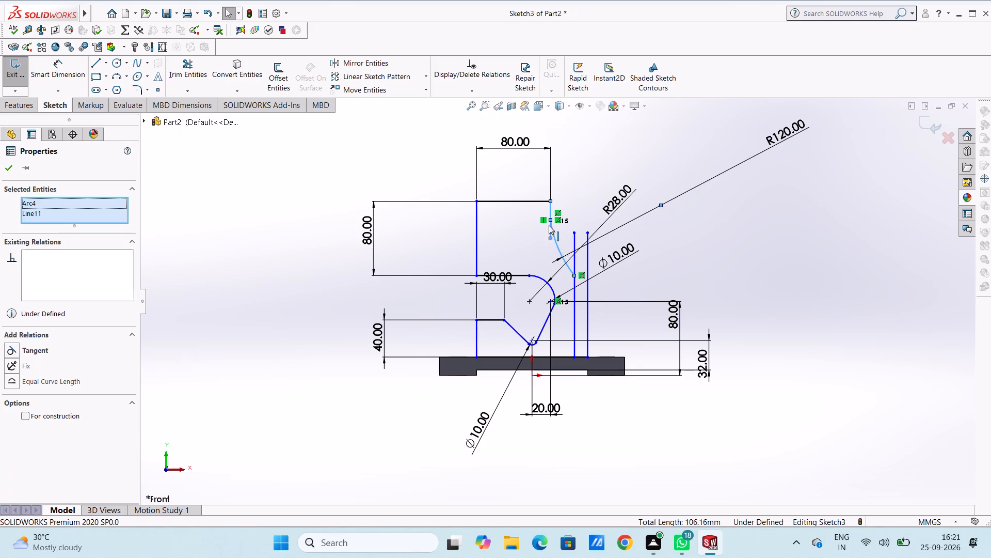
click(8, 347)
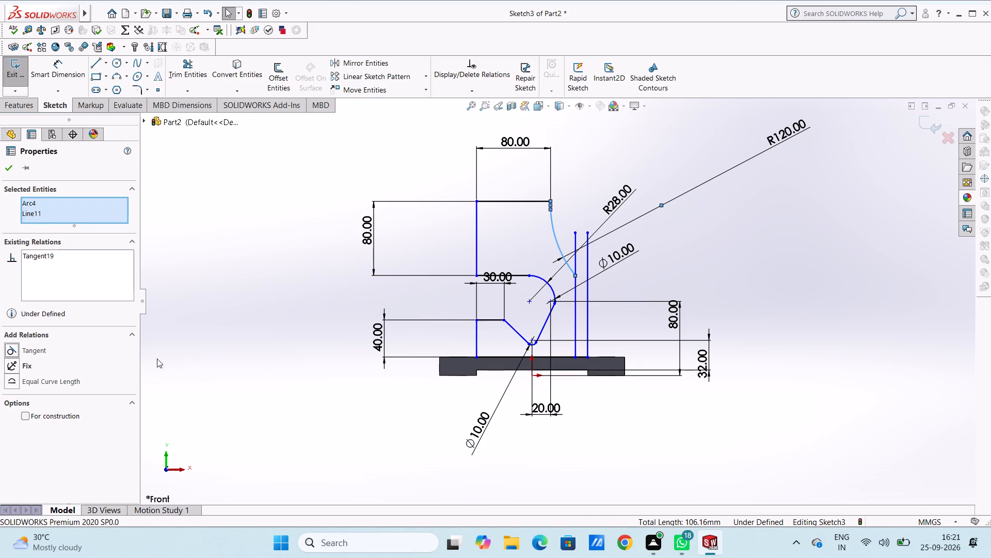
click(202, 357)
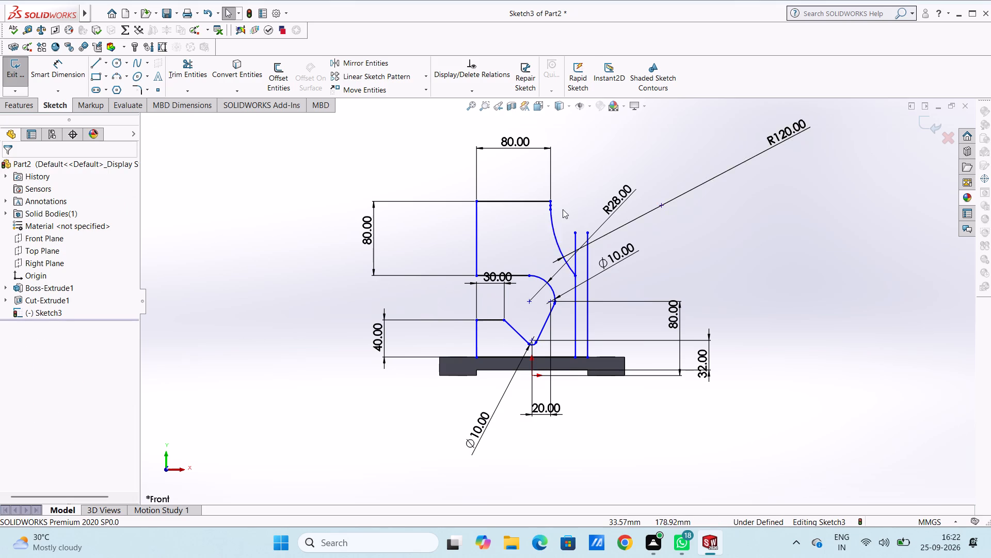
Trim the excess of the short vertical line below its tangent point with the arc, accepting deletion of the affected relation.
scroll(563, 209, down, 9)
scroll(588, 273, down, 5)
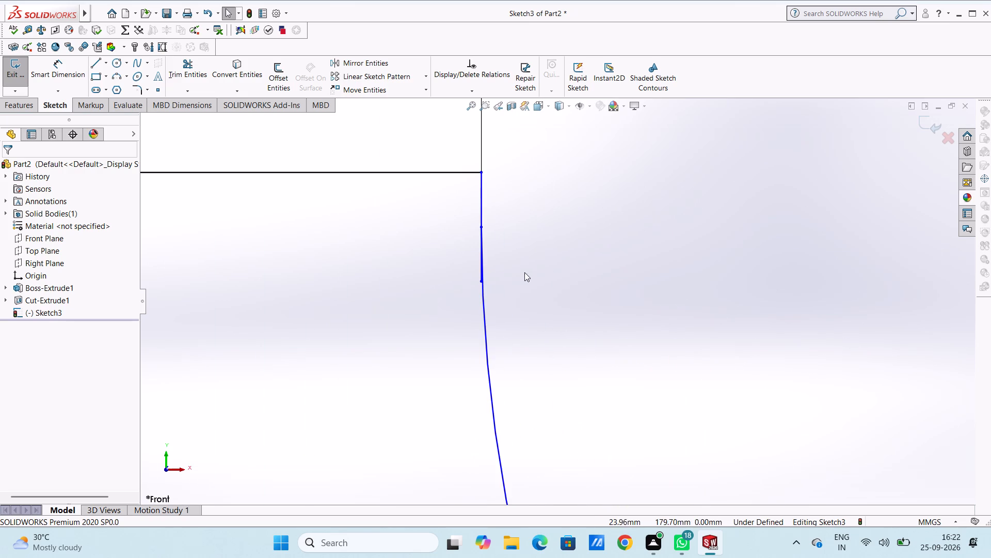
scroll(501, 262, down, 4)
click(194, 66)
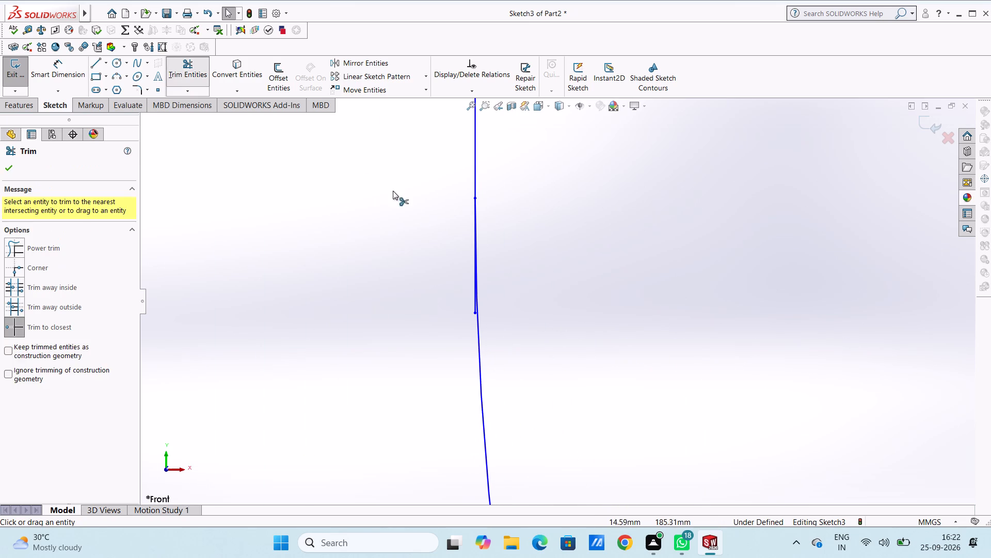
click(475, 296)
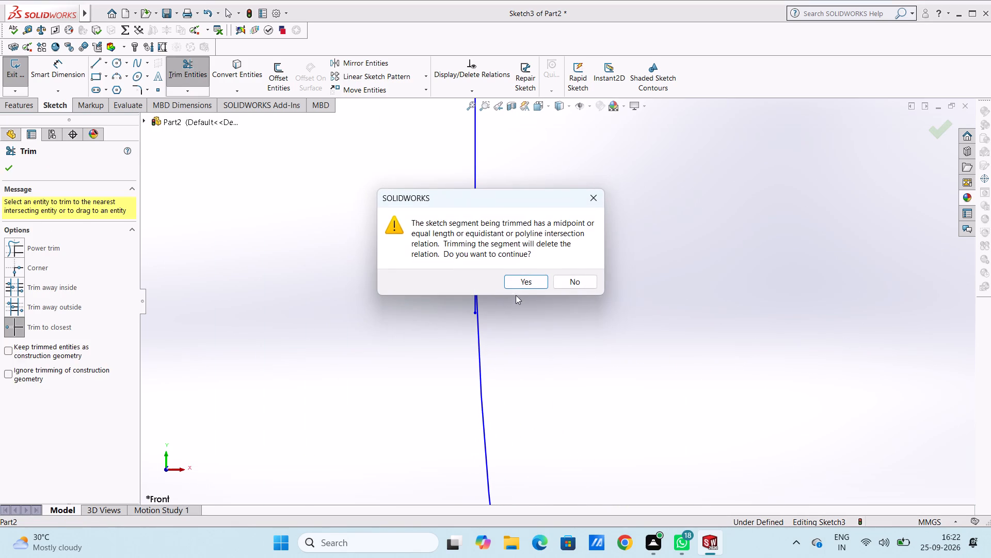
click(523, 284)
scroll(522, 286, up, 11)
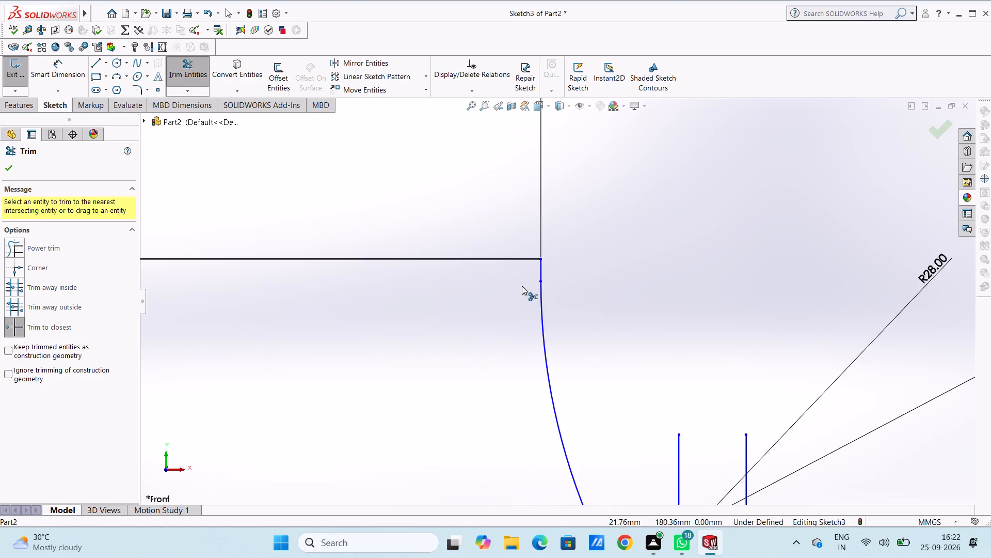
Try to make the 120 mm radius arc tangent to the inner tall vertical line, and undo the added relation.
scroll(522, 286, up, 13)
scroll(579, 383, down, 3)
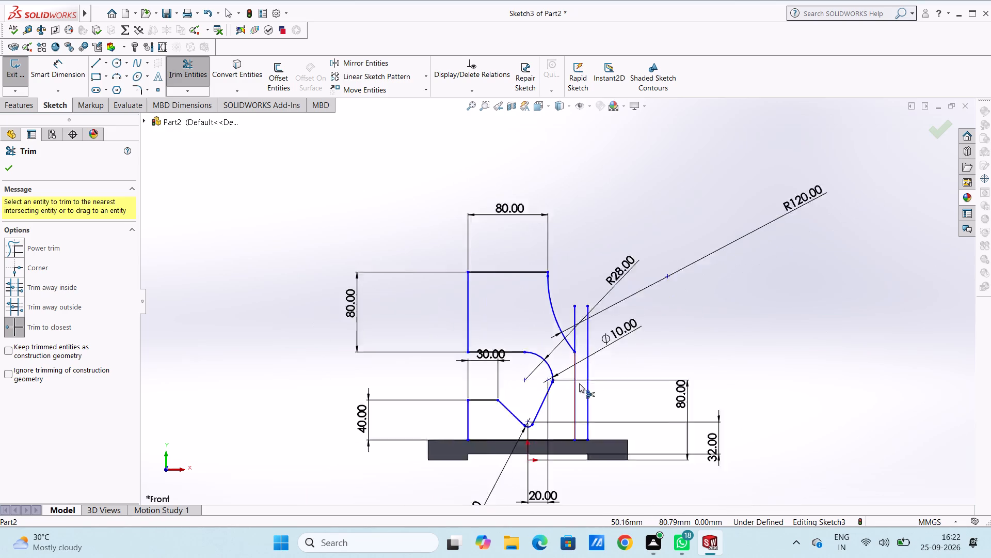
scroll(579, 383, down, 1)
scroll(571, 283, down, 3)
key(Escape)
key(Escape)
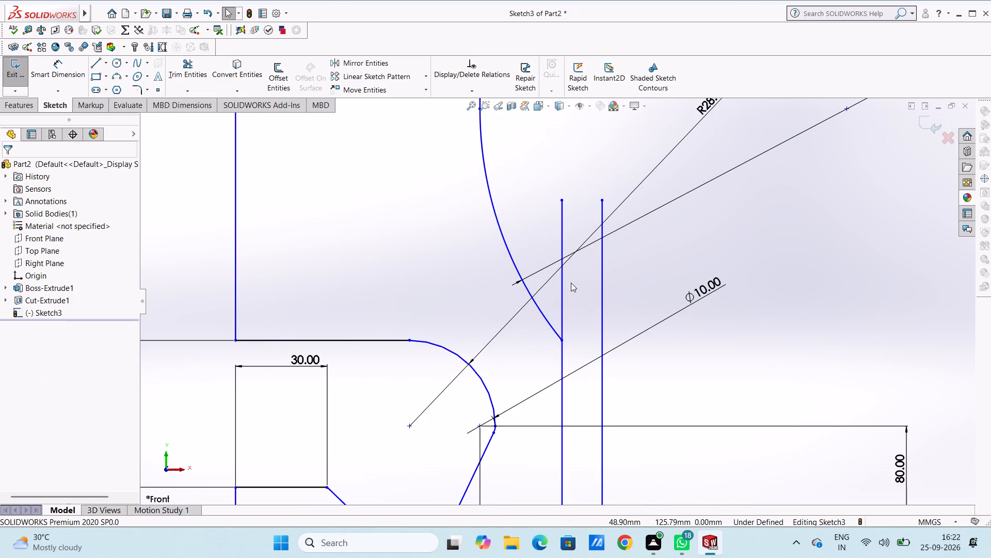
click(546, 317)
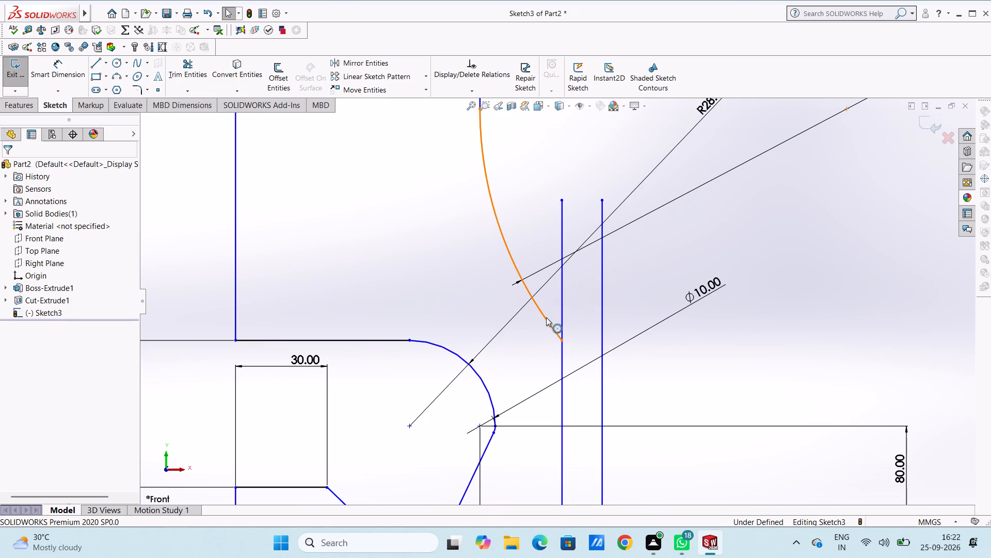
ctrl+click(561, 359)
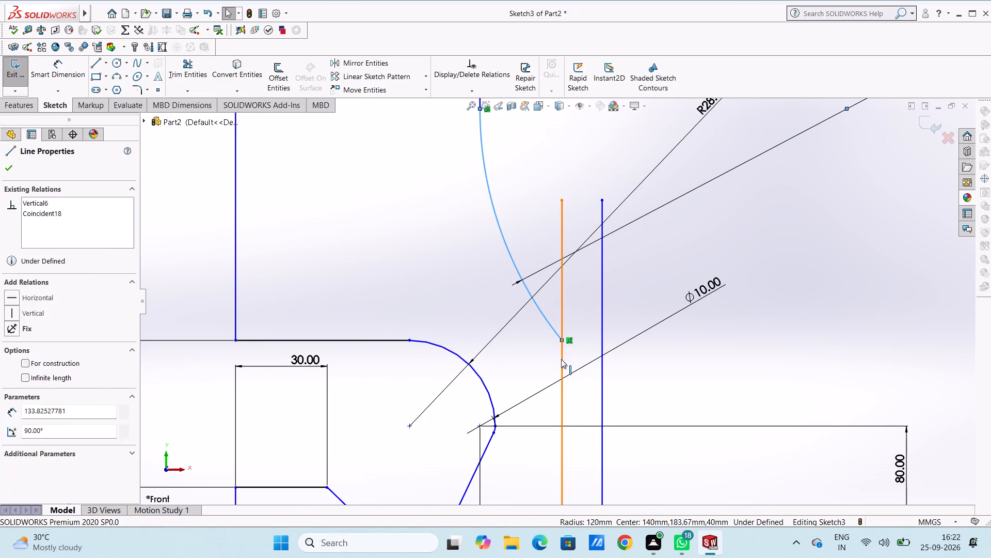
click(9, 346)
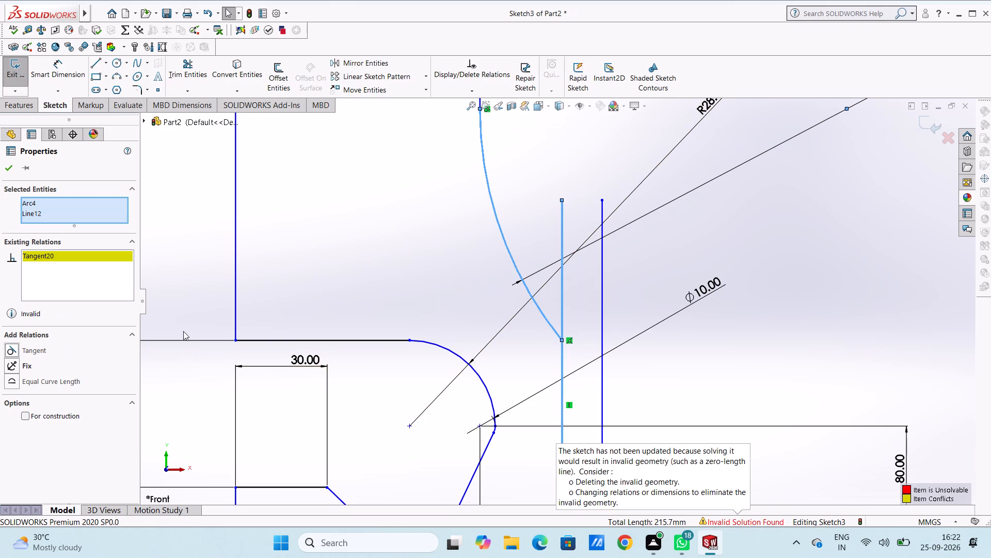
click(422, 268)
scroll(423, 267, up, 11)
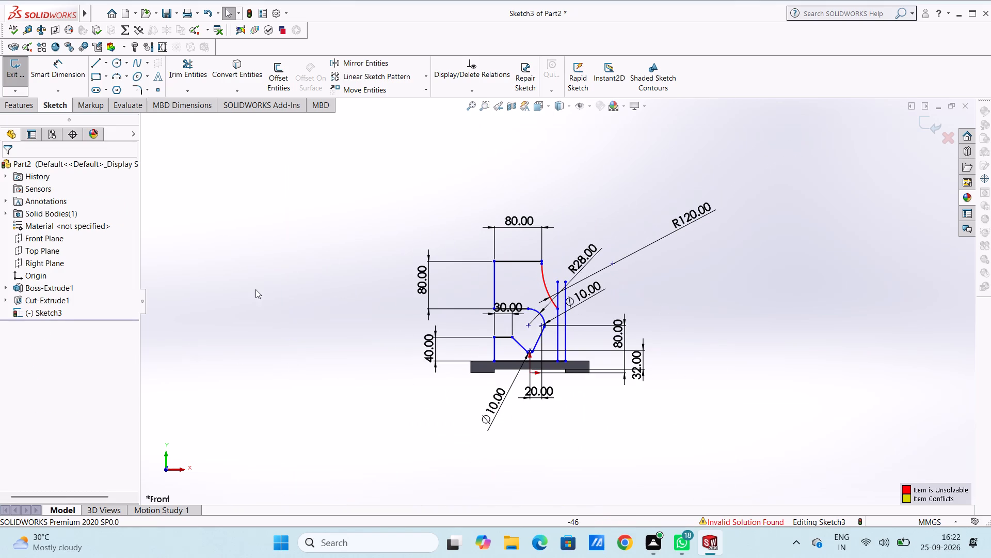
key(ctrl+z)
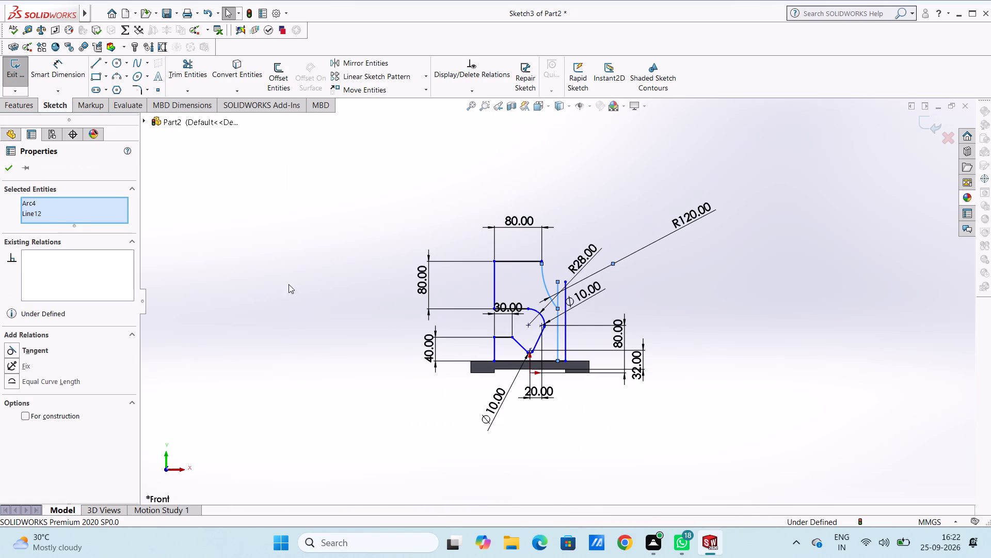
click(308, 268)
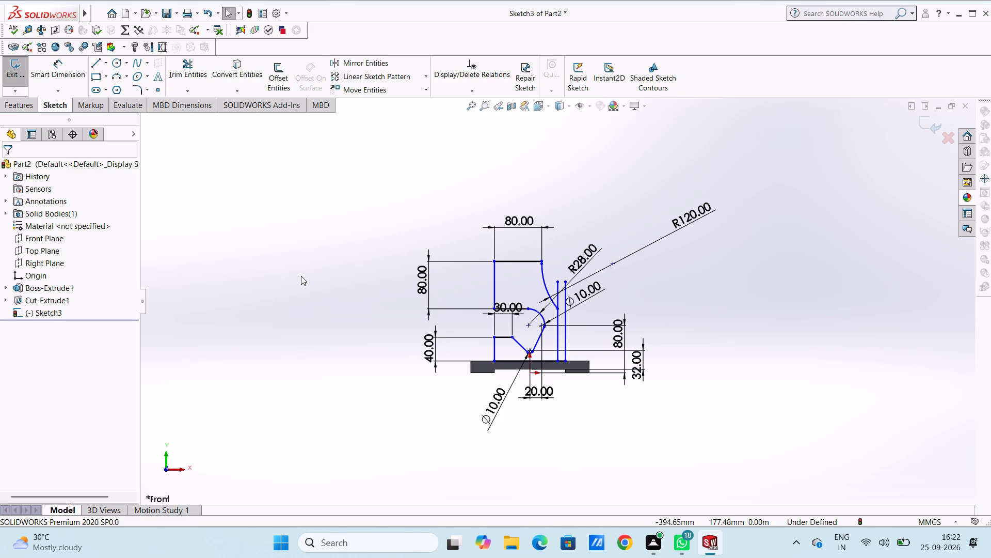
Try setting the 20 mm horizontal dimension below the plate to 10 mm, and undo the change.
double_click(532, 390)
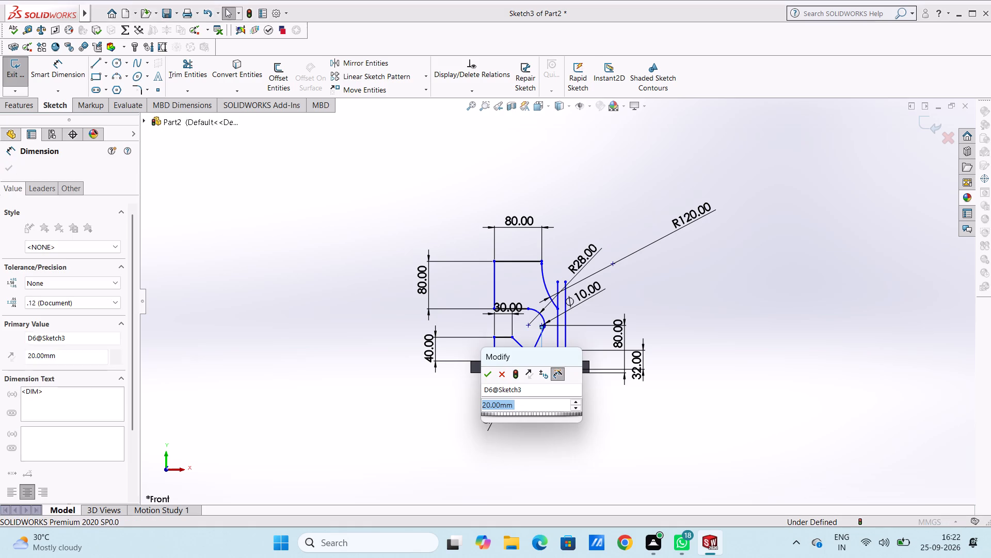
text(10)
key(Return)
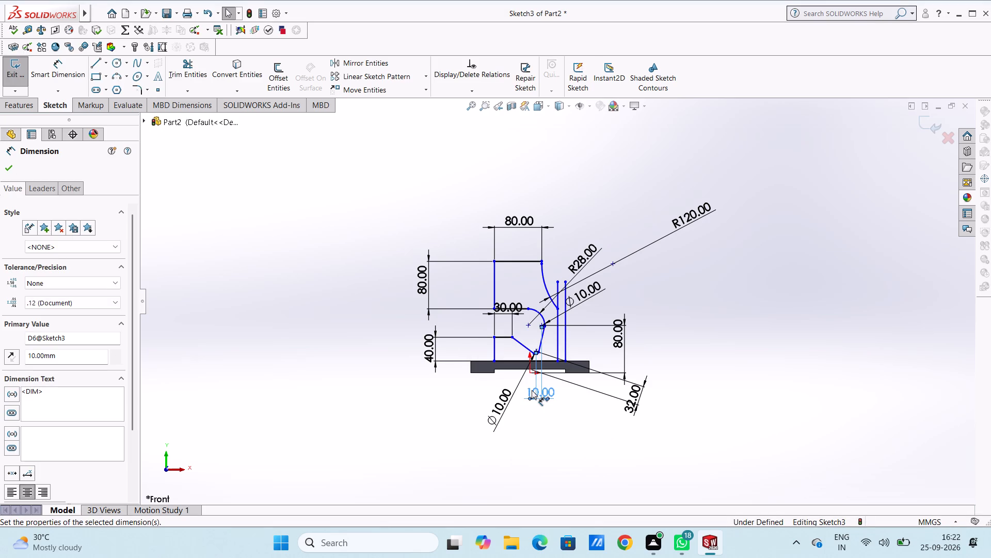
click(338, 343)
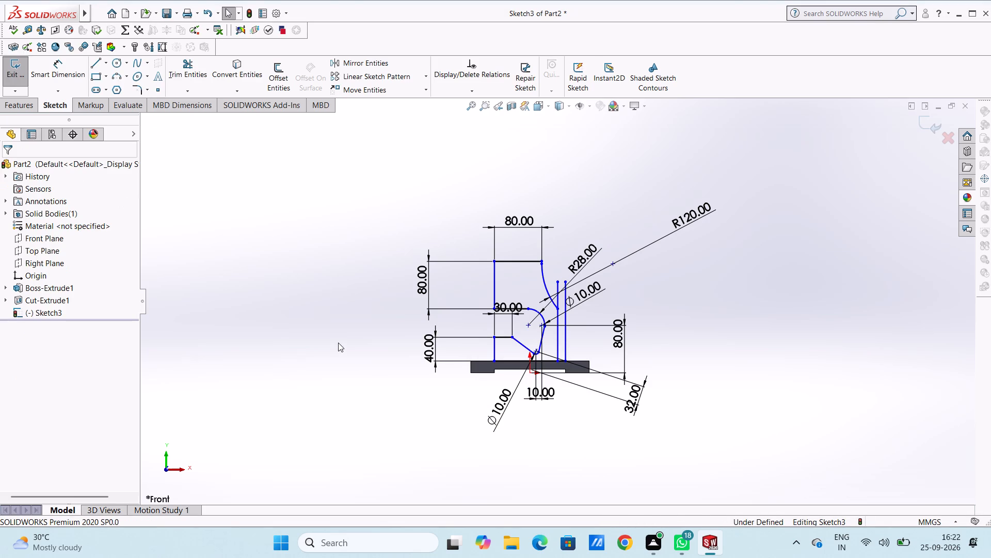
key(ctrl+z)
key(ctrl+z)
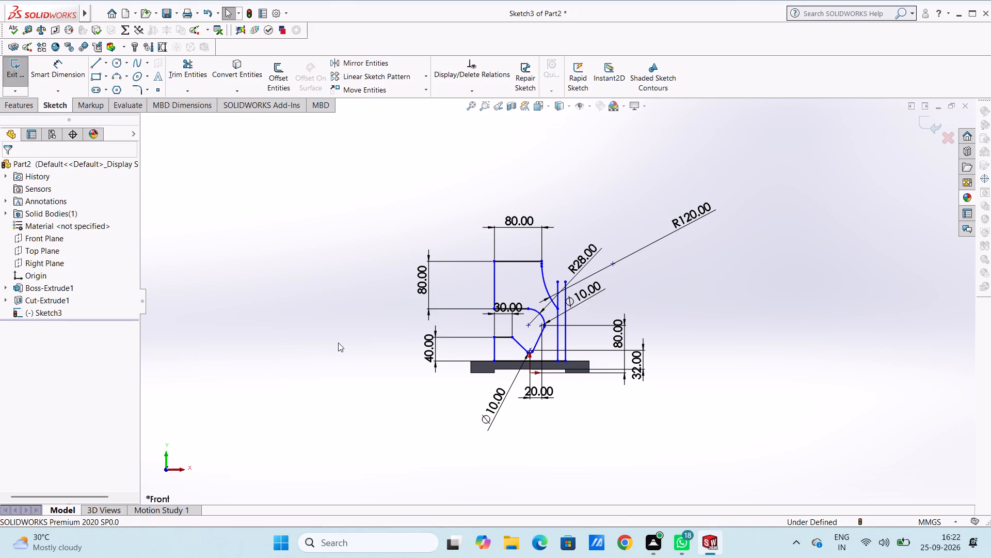
Examine the profile sketch around the small lower arc, the slanted lines and the two tall vertical lines.
scroll(558, 384, down, 6)
scroll(499, 249, down, 2)
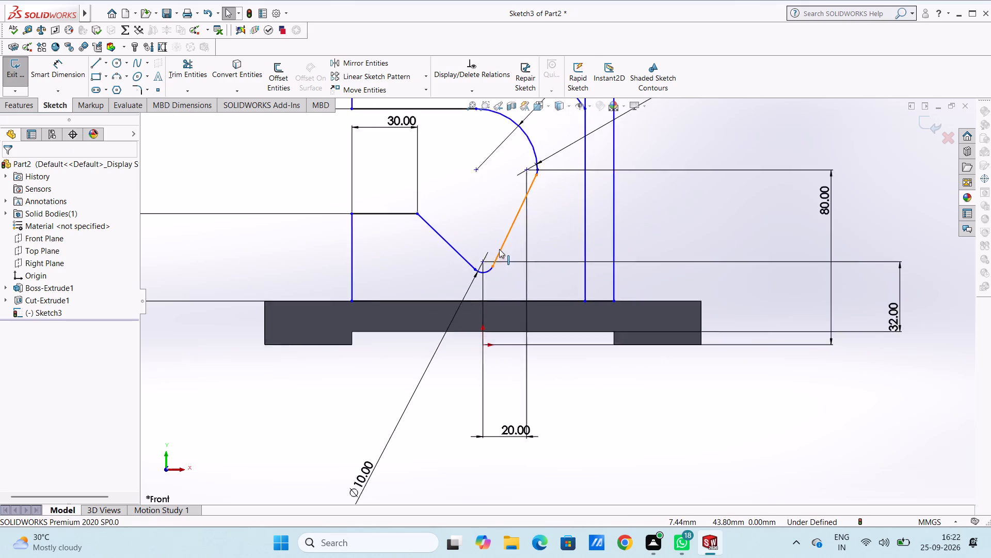
scroll(499, 249, down, 3)
scroll(499, 249, up, 9)
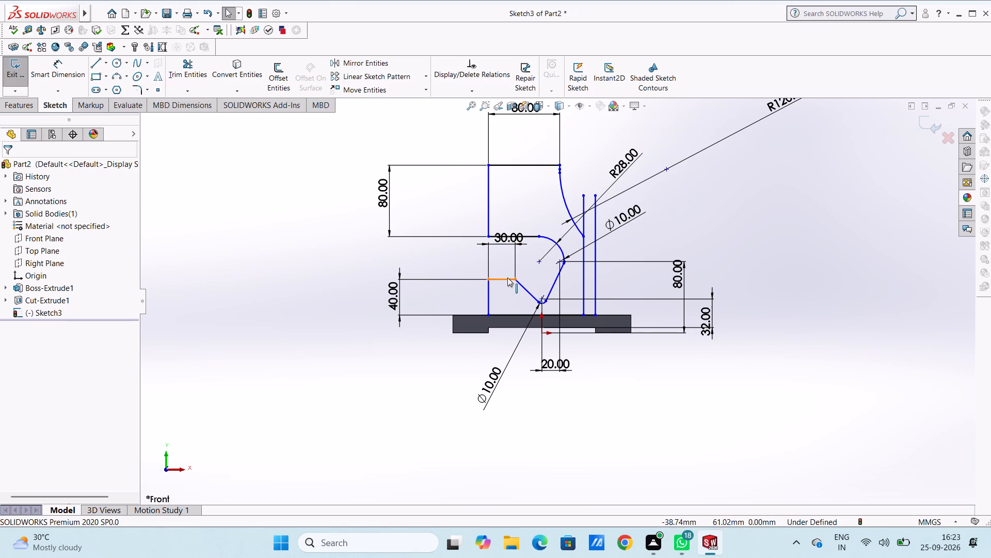
scroll(546, 245, up, 4)
scroll(593, 254, down, 5)
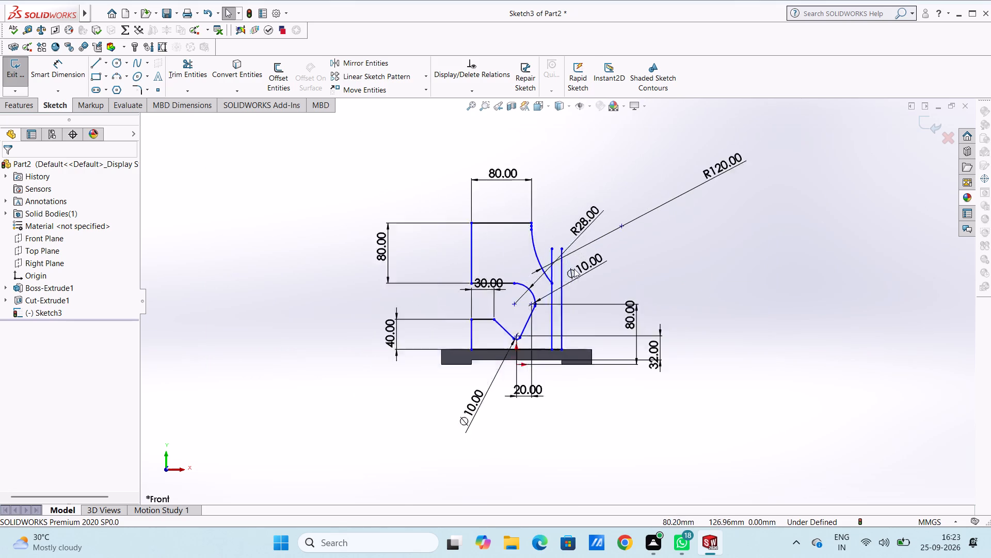
scroll(574, 269, down, 1)
scroll(524, 263, down, 1)
scroll(524, 263, up, 2)
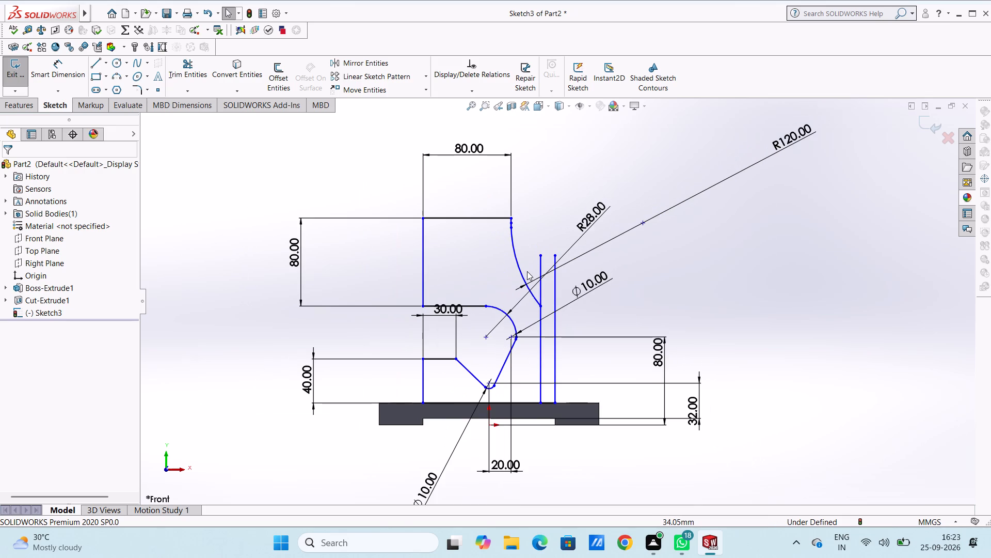
Draw a three-point arc of radius 120 mm from the existing R120 arc's lower end to the outer vertical line's base, bulging outward.
click(115, 81)
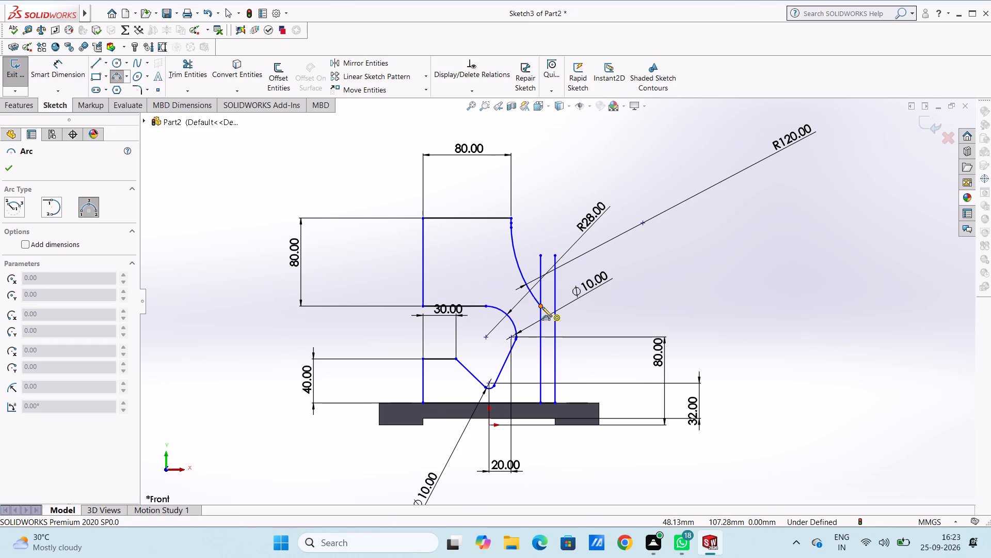
click(542, 307)
click(555, 401)
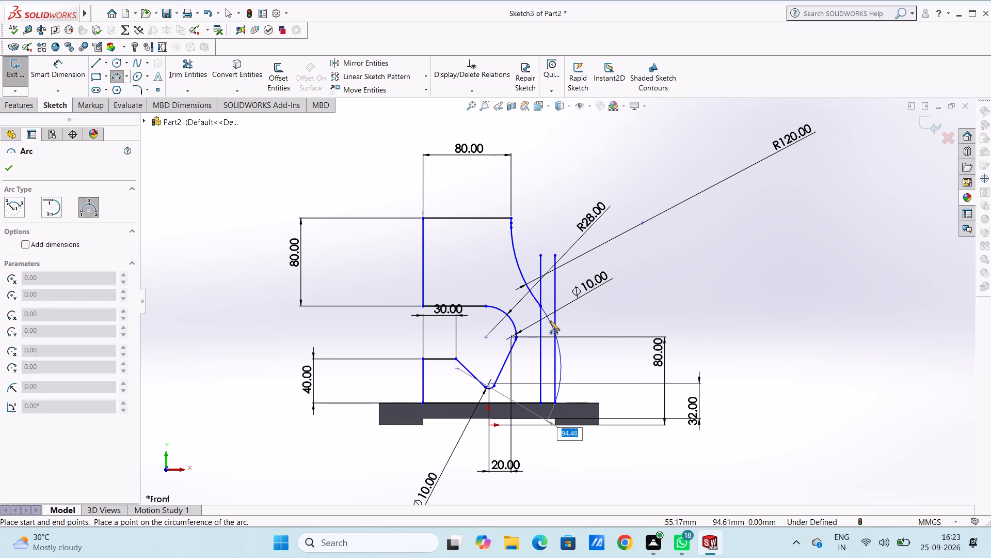
text(120)
key(Return)
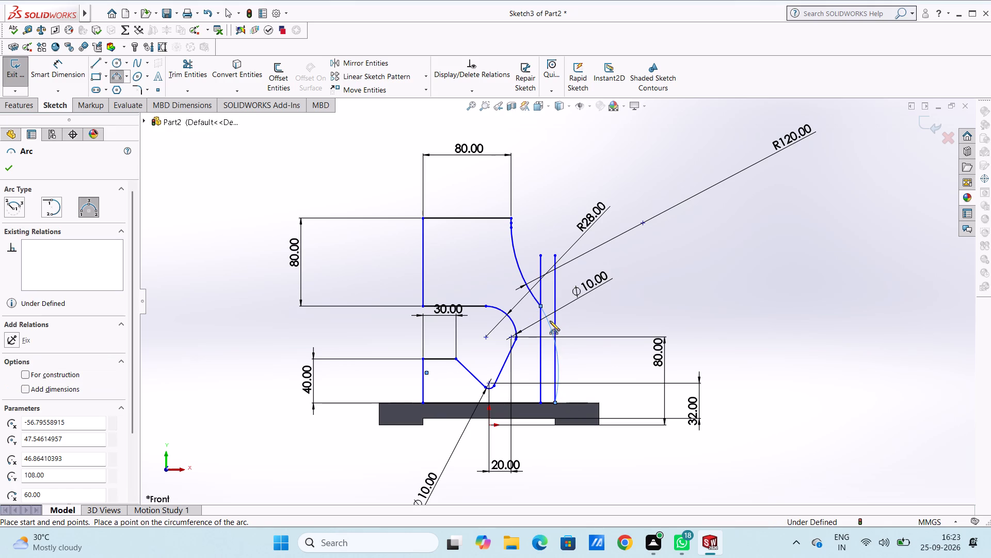
key(Escape)
key(Escape)
key(Escape)
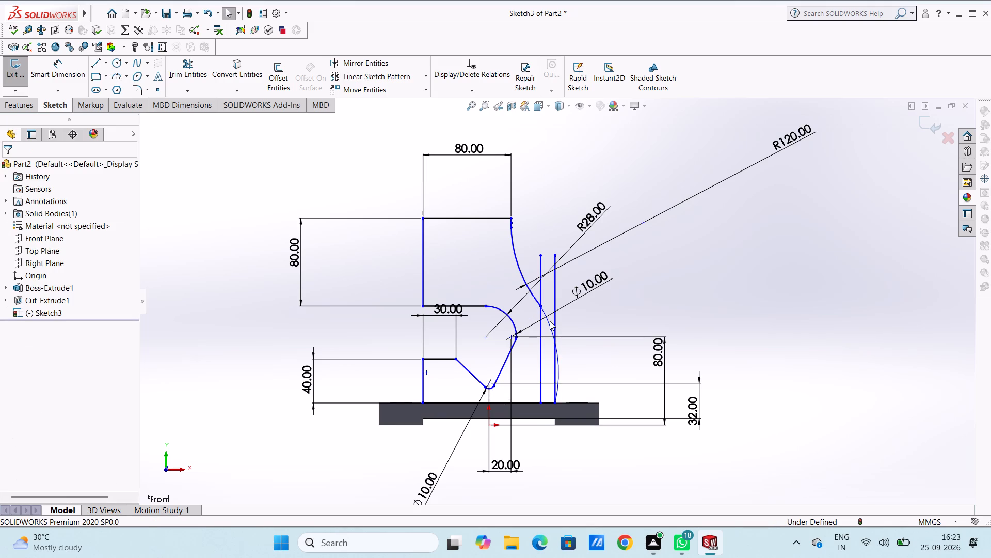
Add a 120 mm radius dimension to the new lower arc.
click(49, 76)
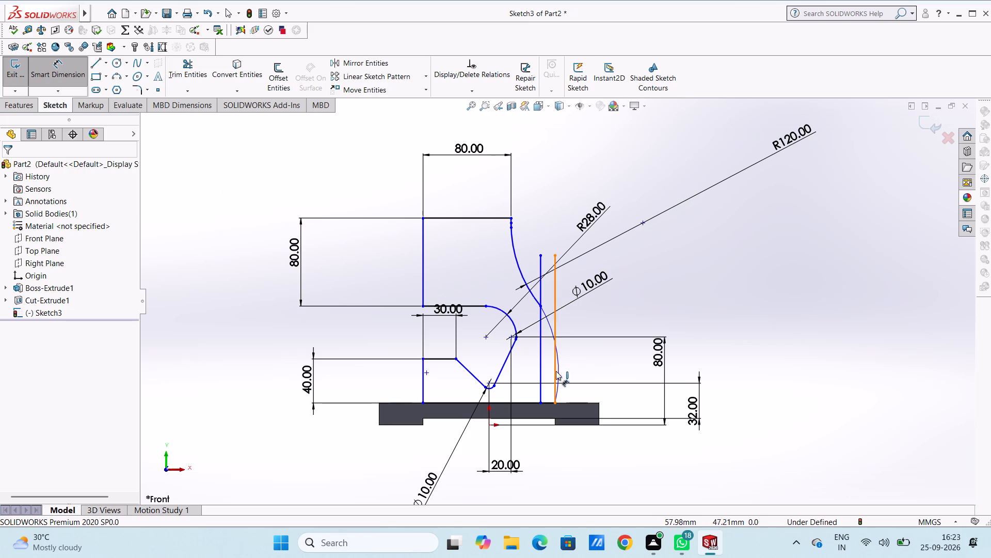
click(558, 367)
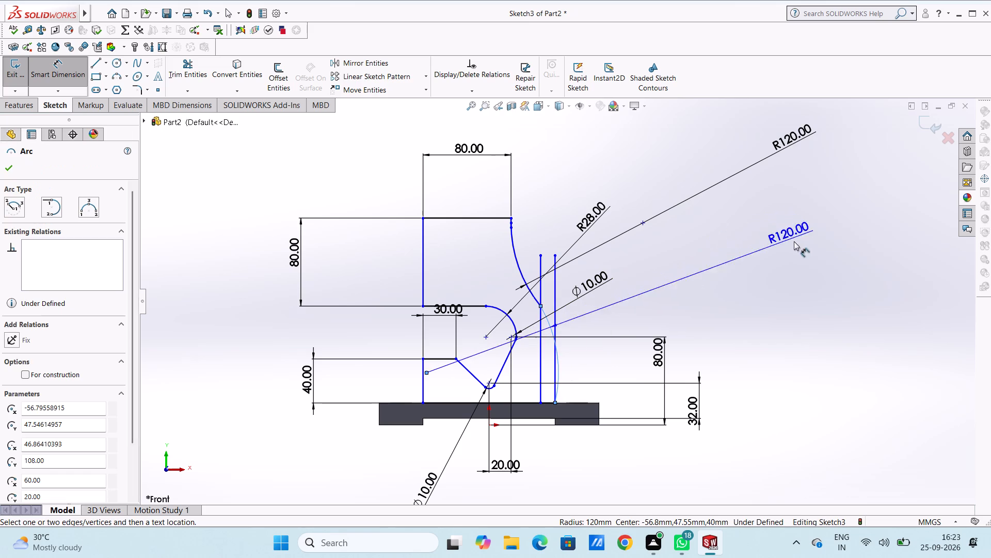
click(849, 272)
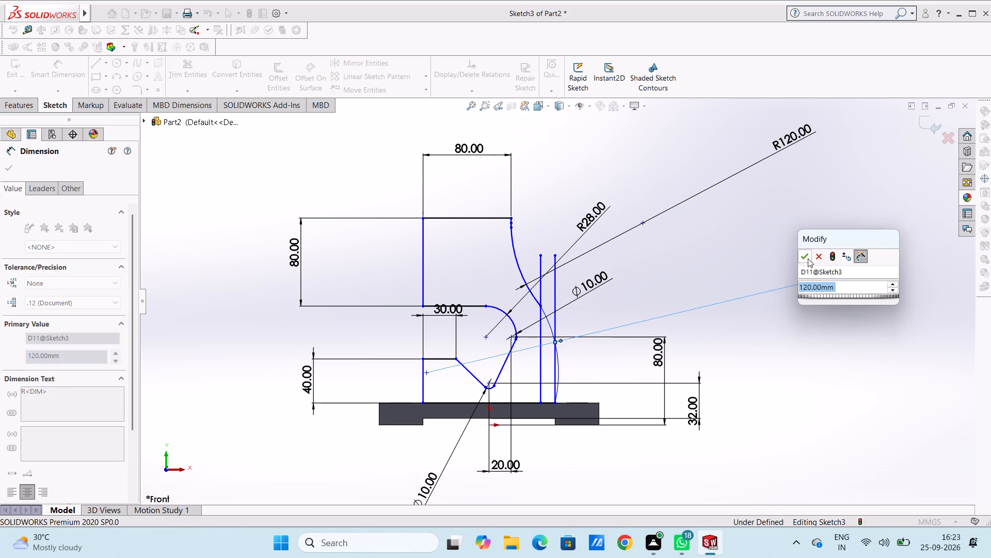
click(807, 255)
click(776, 256)
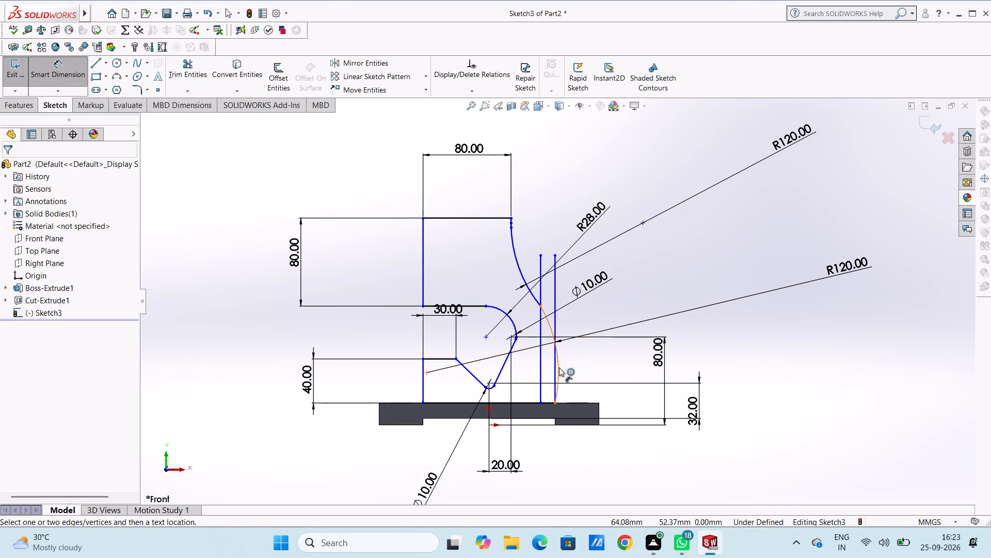
key(Escape)
key(Escape)
Make the lower 120 mm radius arc tangent to the upper 120 mm radius arc.
scroll(568, 324, down, 4)
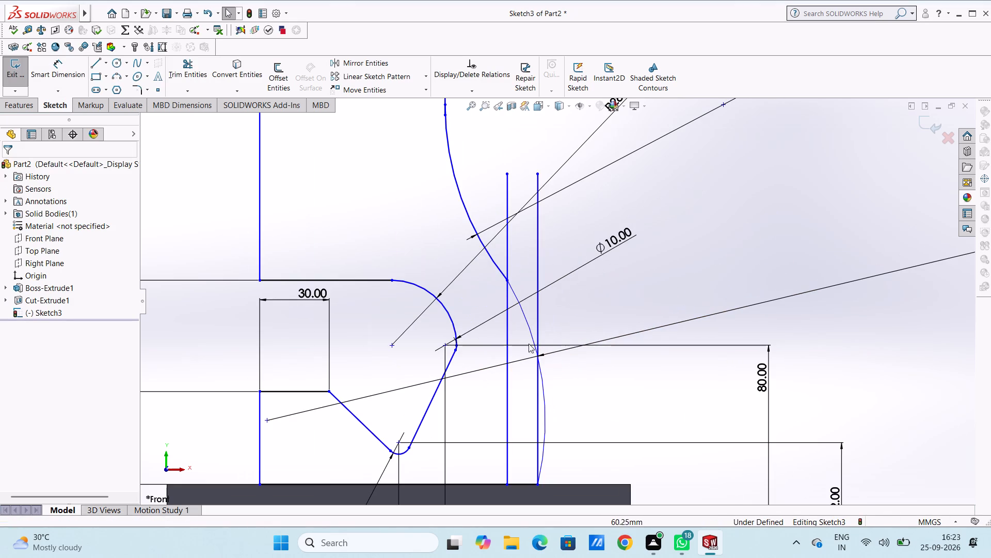
click(526, 317)
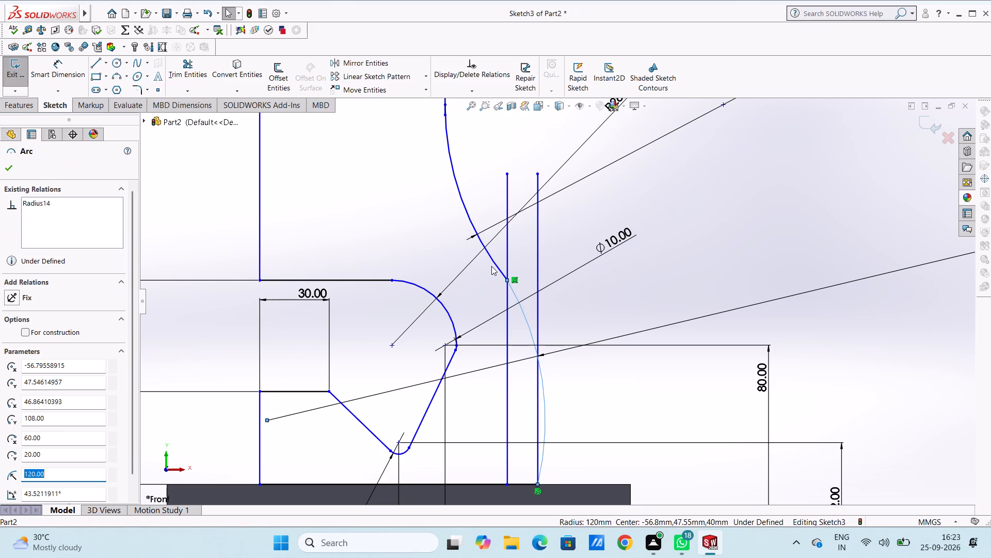
ctrl+click(493, 266)
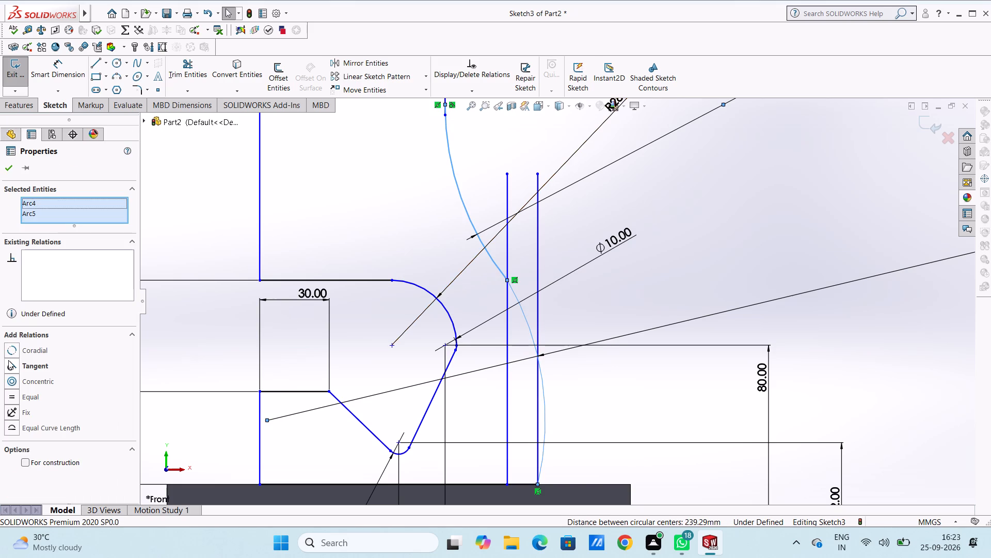
click(9, 362)
click(391, 213)
Delete the inner and outer tall vertical lines beside the profile's curved side.
scroll(404, 230, up, 4)
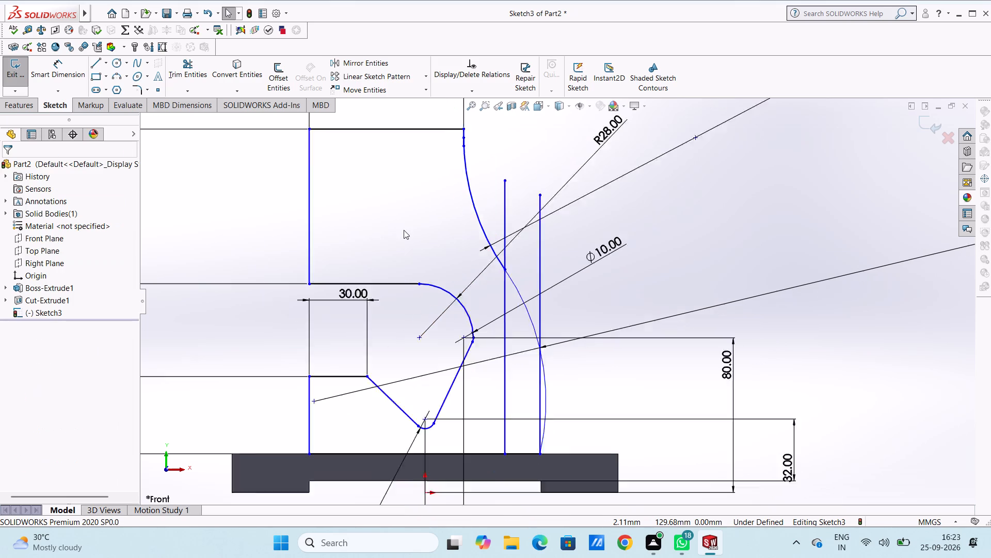
scroll(404, 230, up, 1)
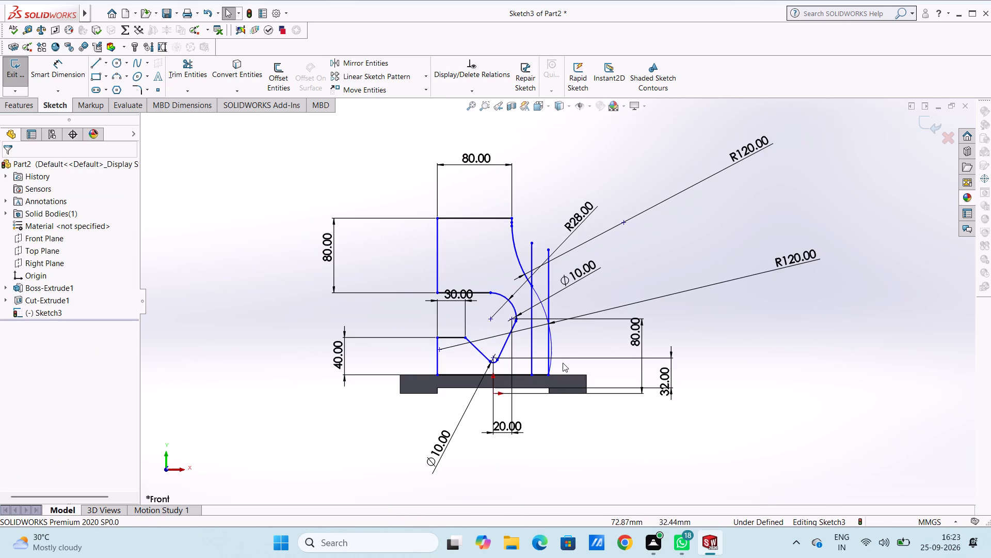
click(532, 350)
key(Delete)
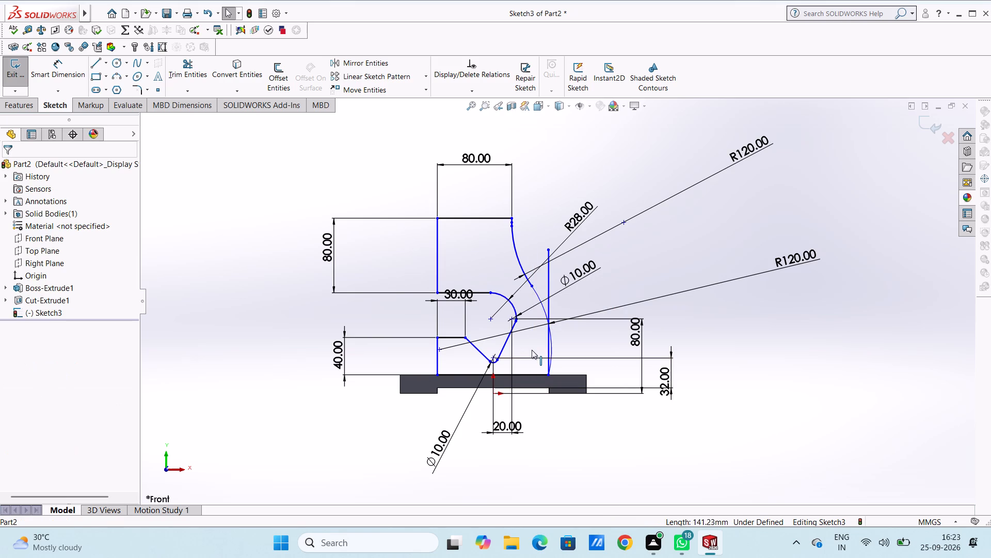
click(551, 289)
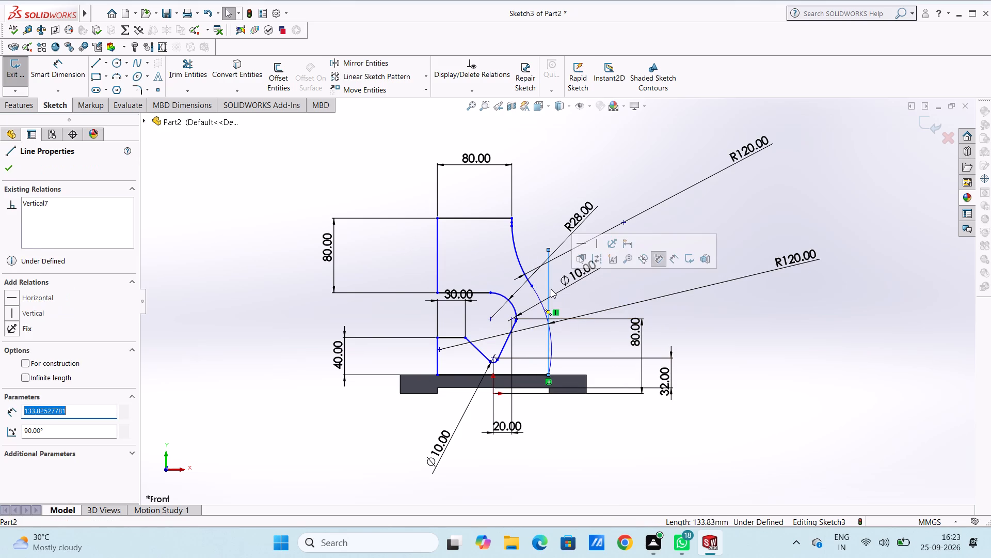
key(Delete)
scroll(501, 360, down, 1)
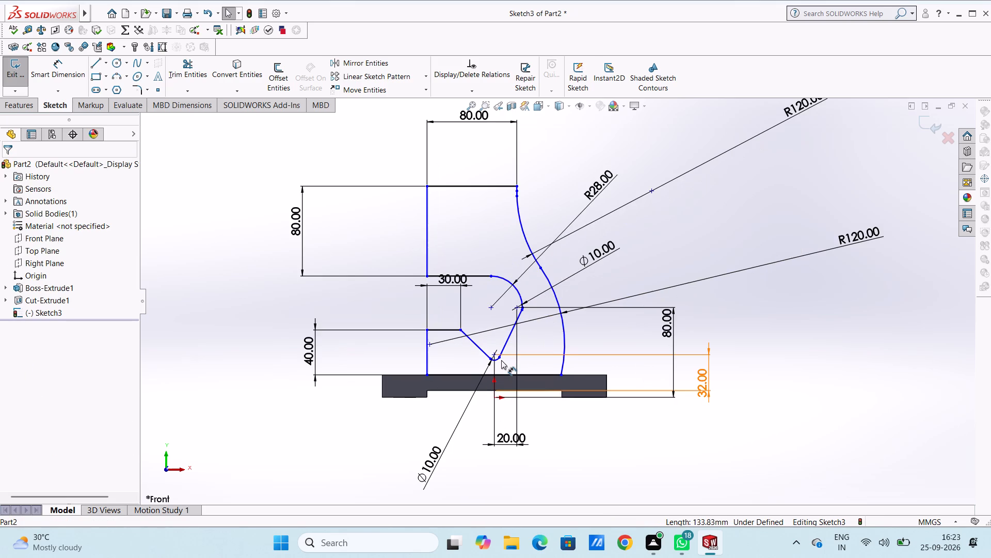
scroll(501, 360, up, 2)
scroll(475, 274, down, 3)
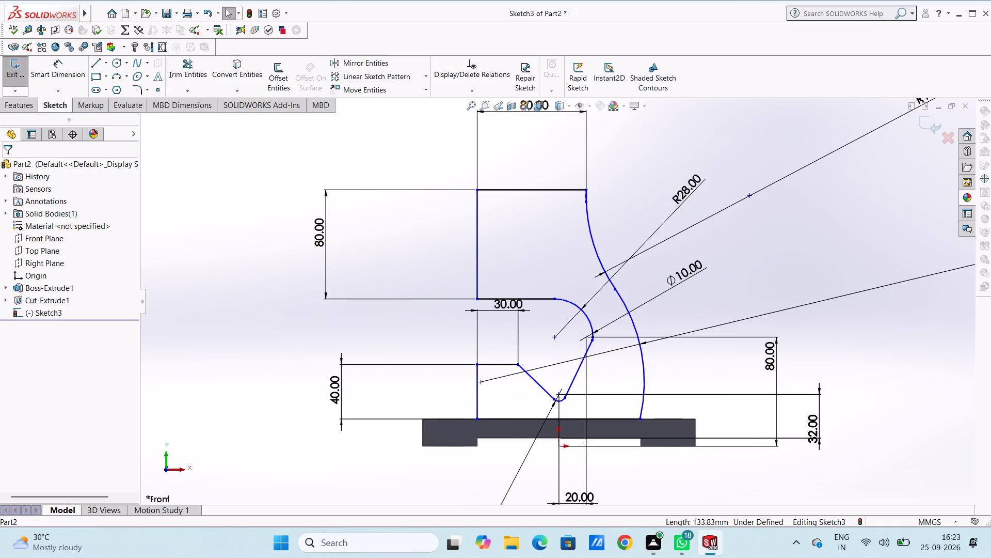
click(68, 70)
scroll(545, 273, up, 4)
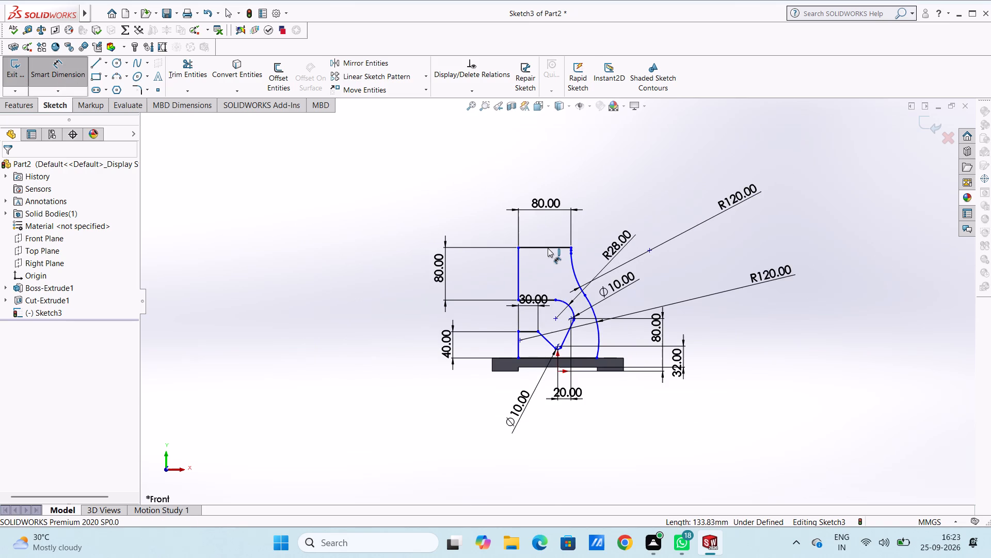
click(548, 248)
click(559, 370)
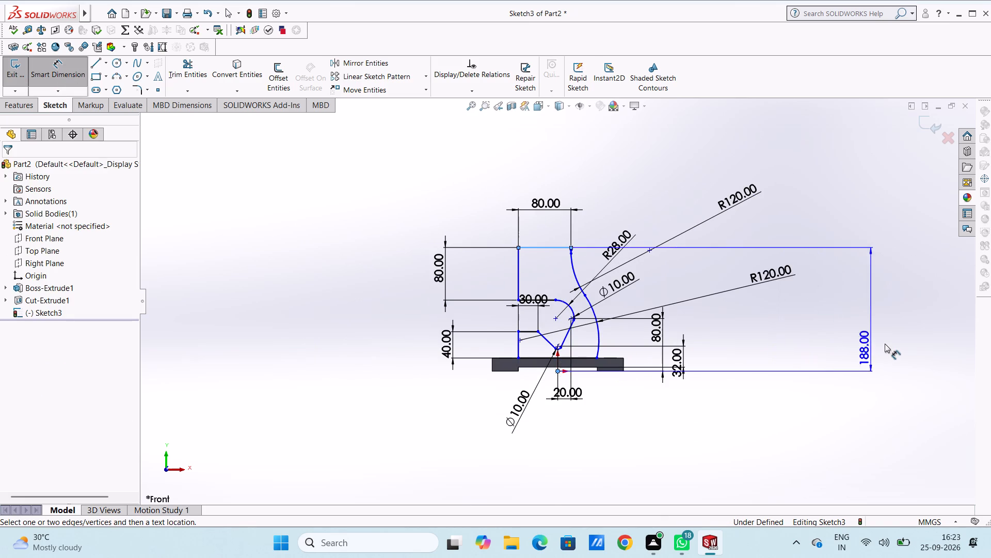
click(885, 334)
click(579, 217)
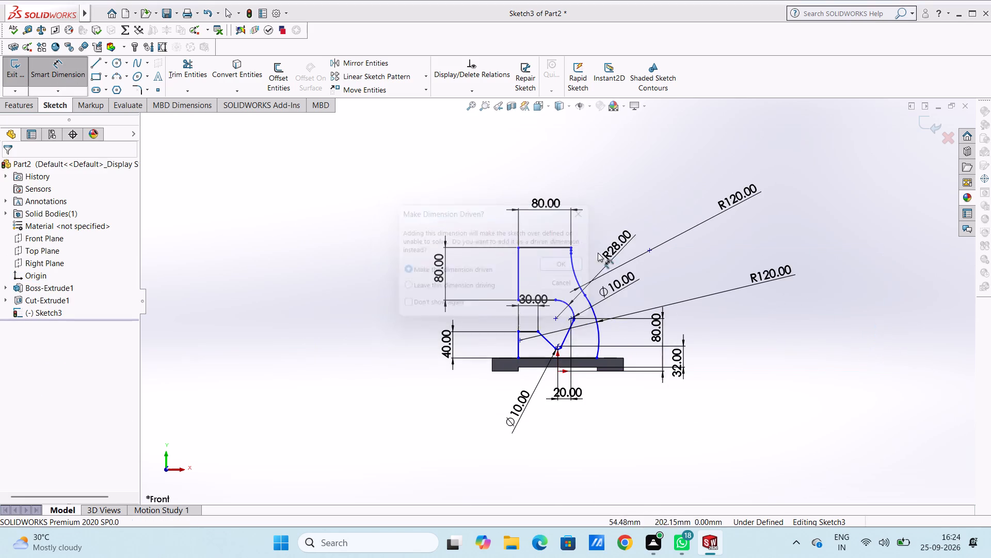
Dimension the profile's bottom line along the plate's top face and set its length to 120 mm.
scroll(565, 363, down, 6)
scroll(592, 302, down, 5)
scroll(592, 302, up, 1)
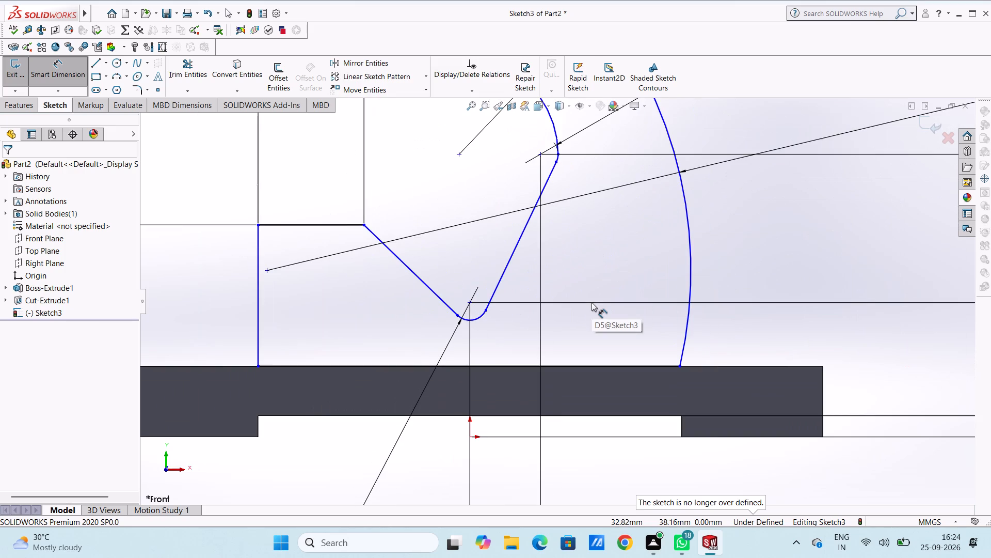
click(594, 366)
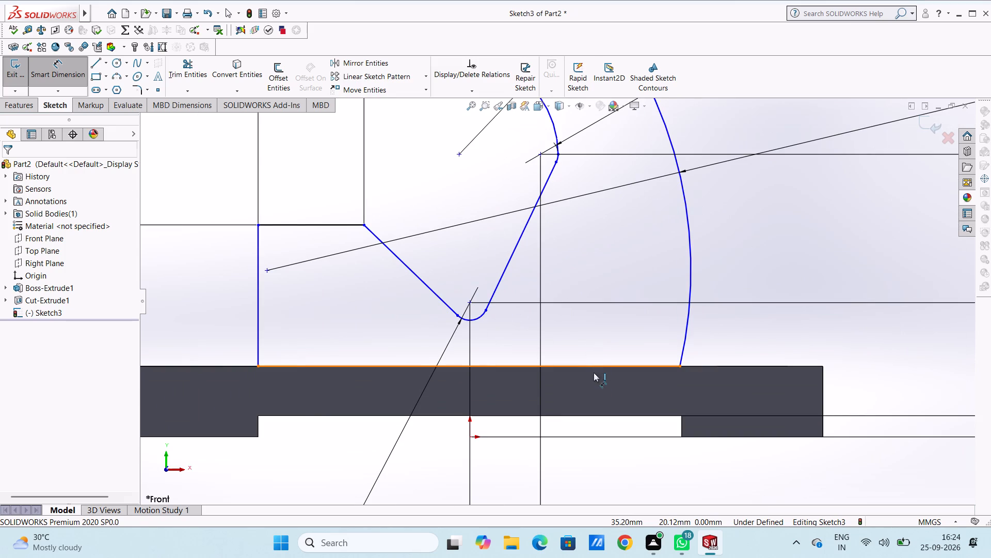
scroll(594, 404, up, 4)
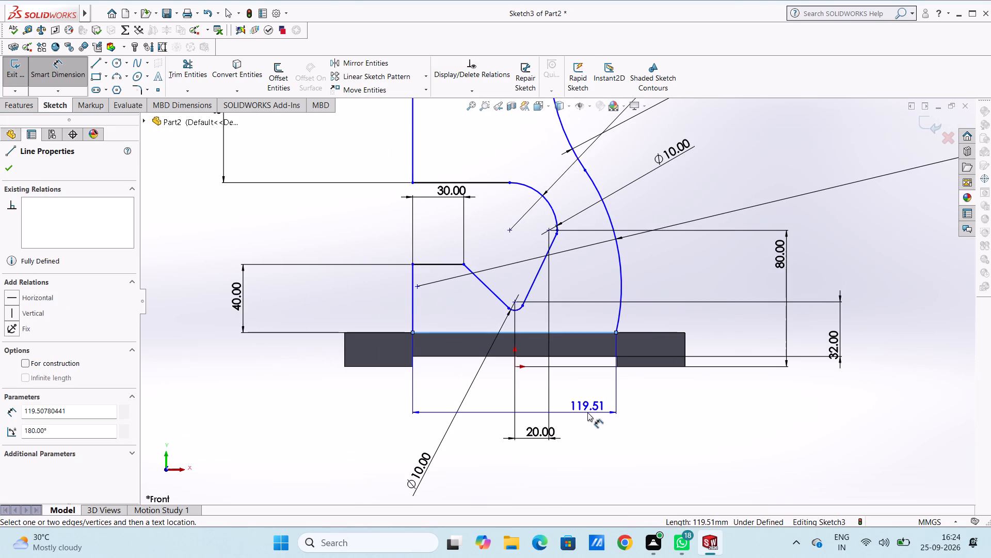
click(587, 412)
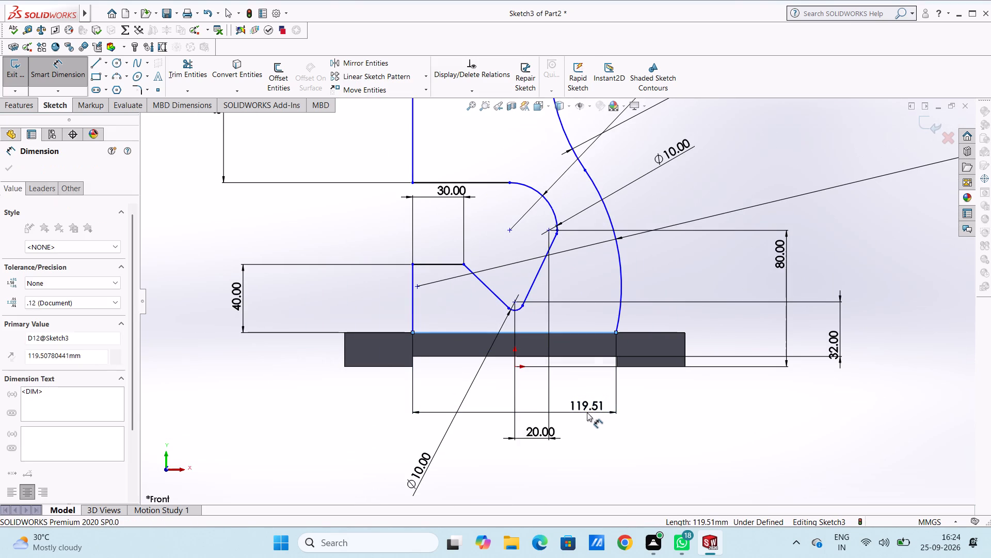
text(120)
key(Return)
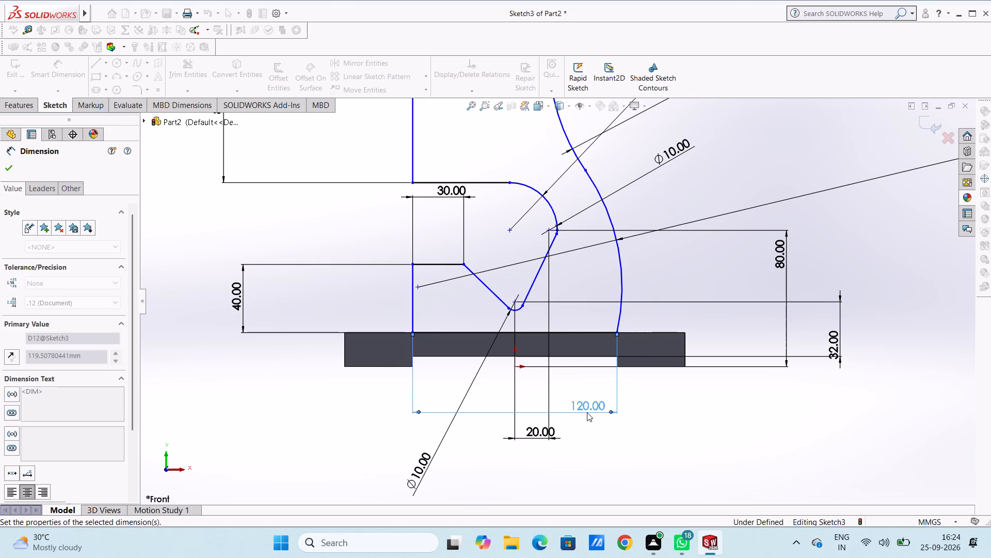
click(595, 456)
Dimension the horizontal distance from the profile's upper-left corner to the origin, keeping its existing value.
scroll(595, 456, up, 4)
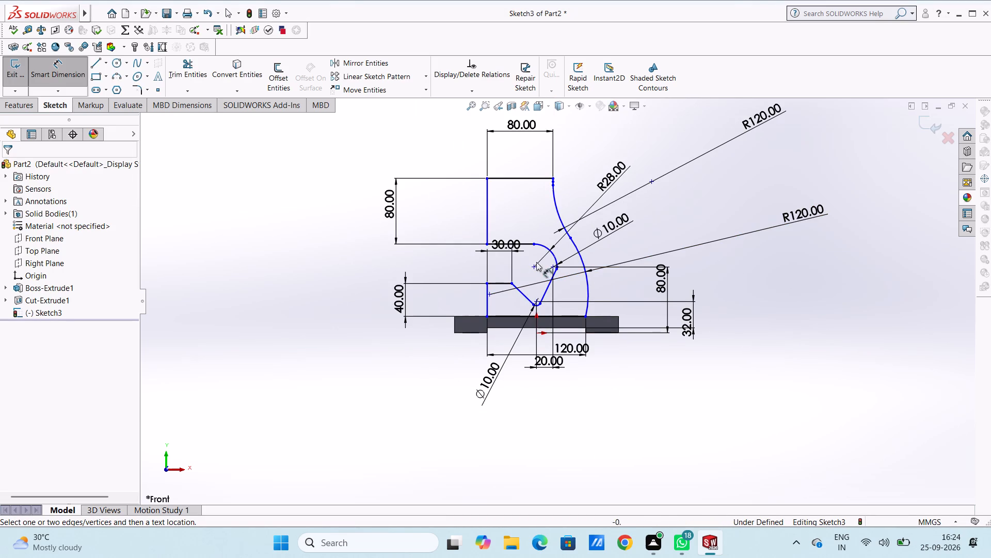
scroll(544, 269, down, 2)
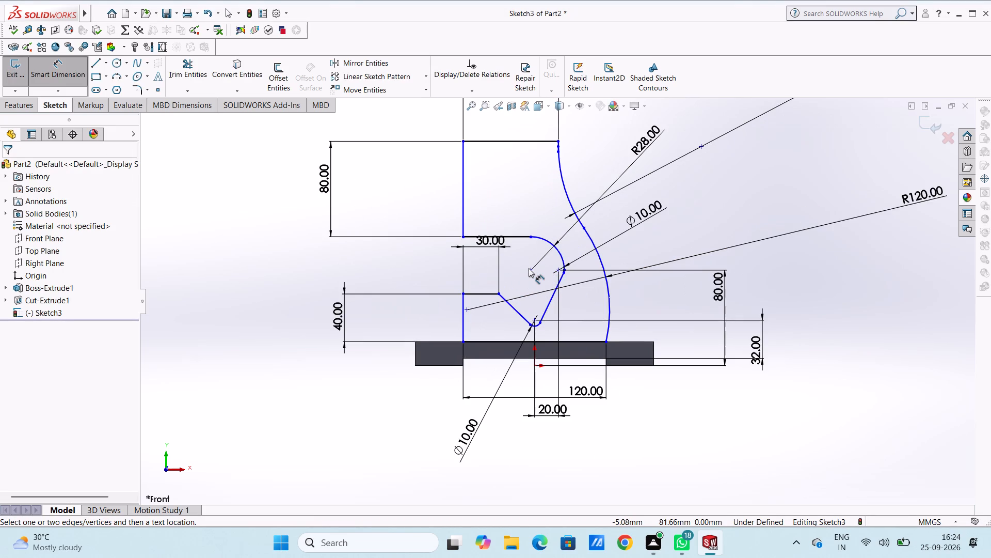
scroll(524, 253, up, 2)
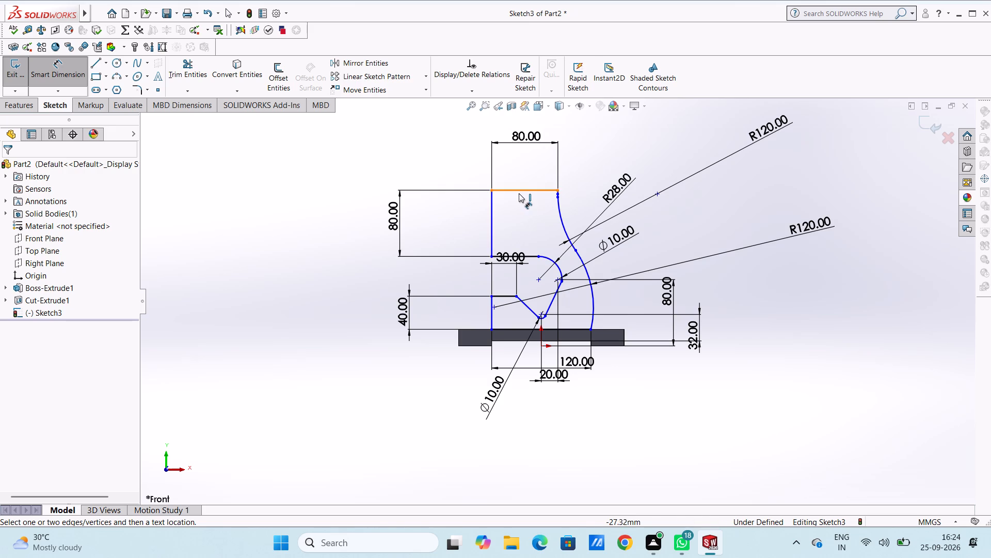
scroll(523, 205, up, 3)
click(518, 236)
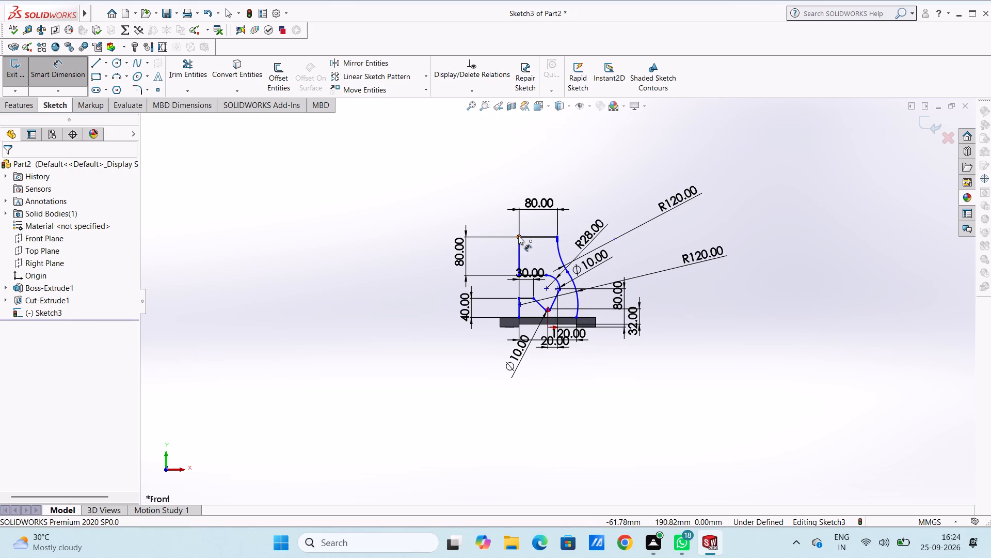
scroll(549, 335, down, 8)
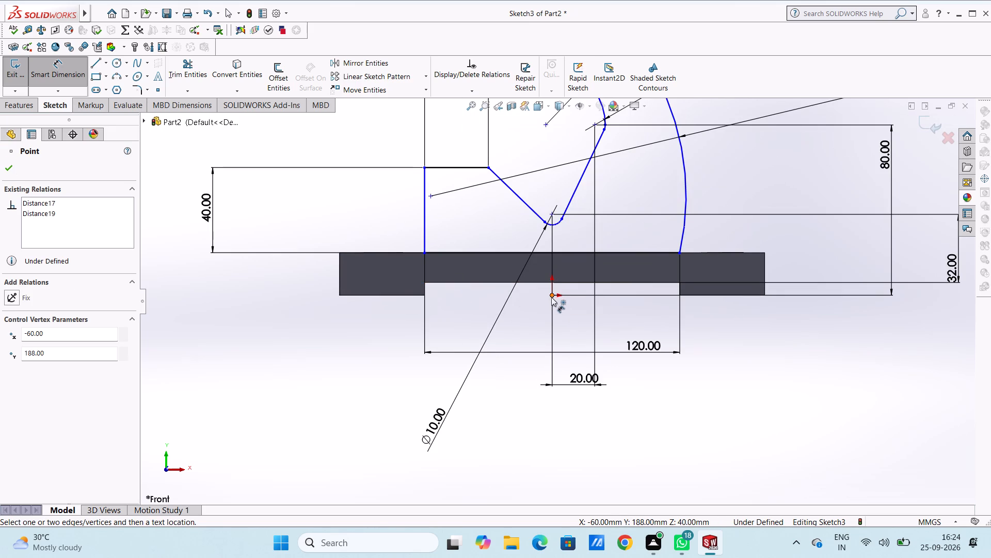
click(551, 297)
click(510, 420)
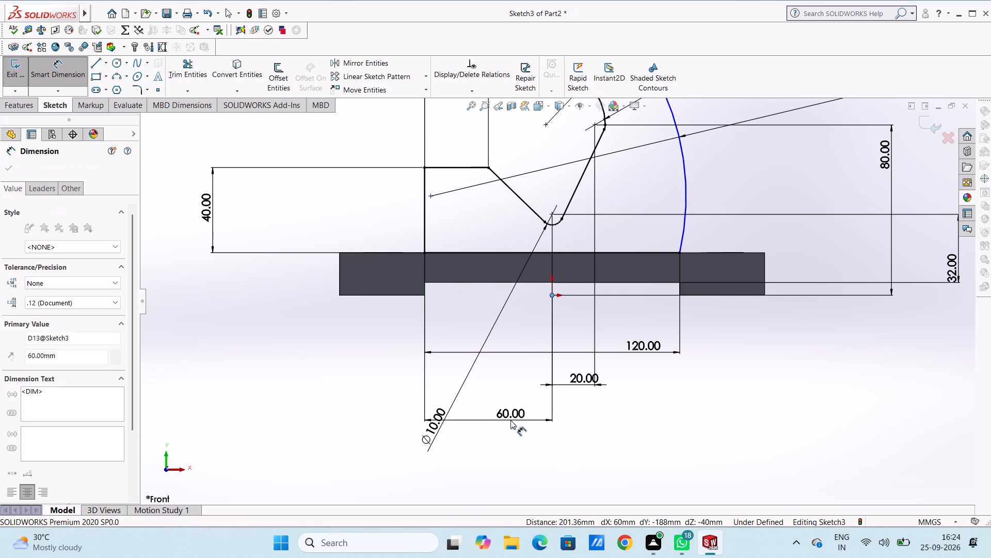
click(469, 405)
click(373, 399)
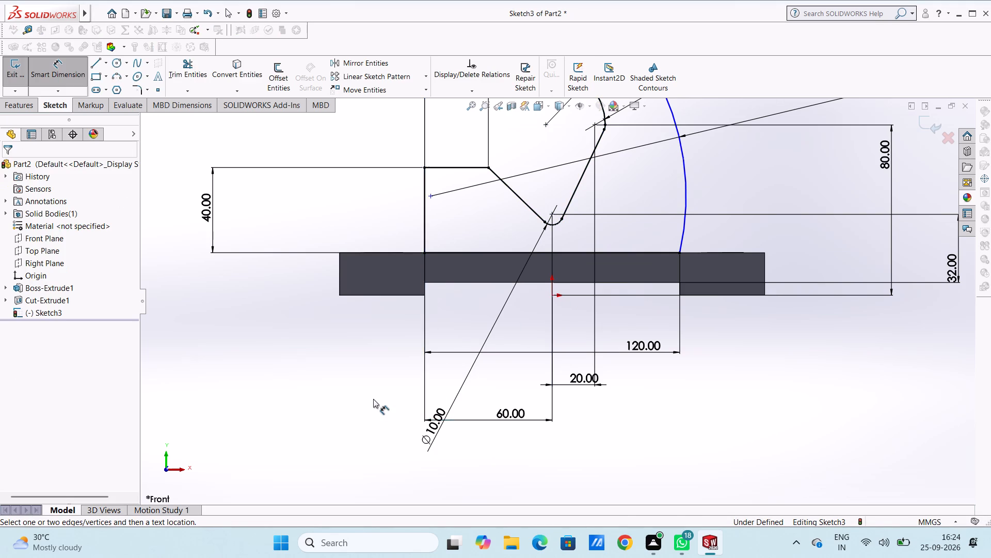
Trim the excess of the short vertical line running past the upper R120 arc's top end, using Trim to closest.
scroll(373, 399, up, 5)
scroll(576, 187, down, 4)
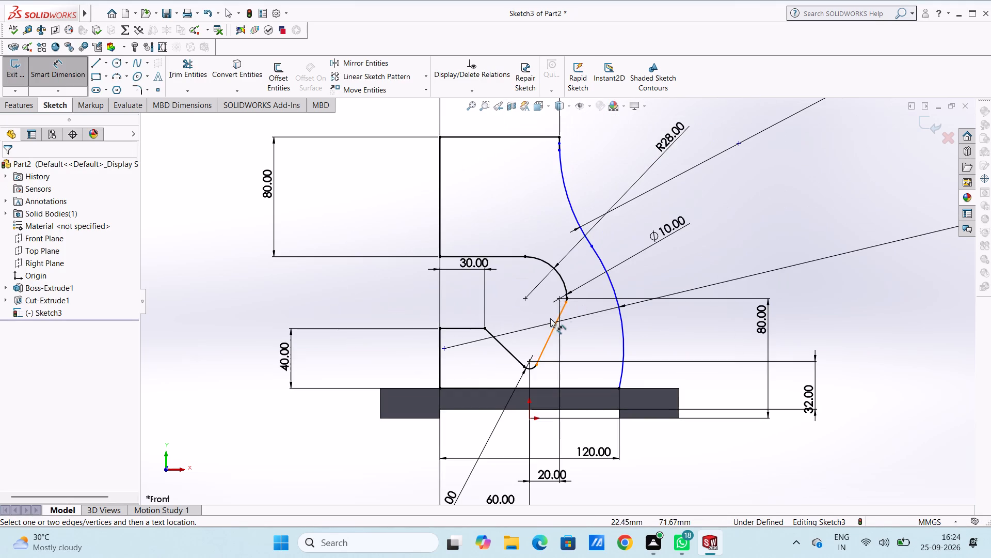
click(532, 420)
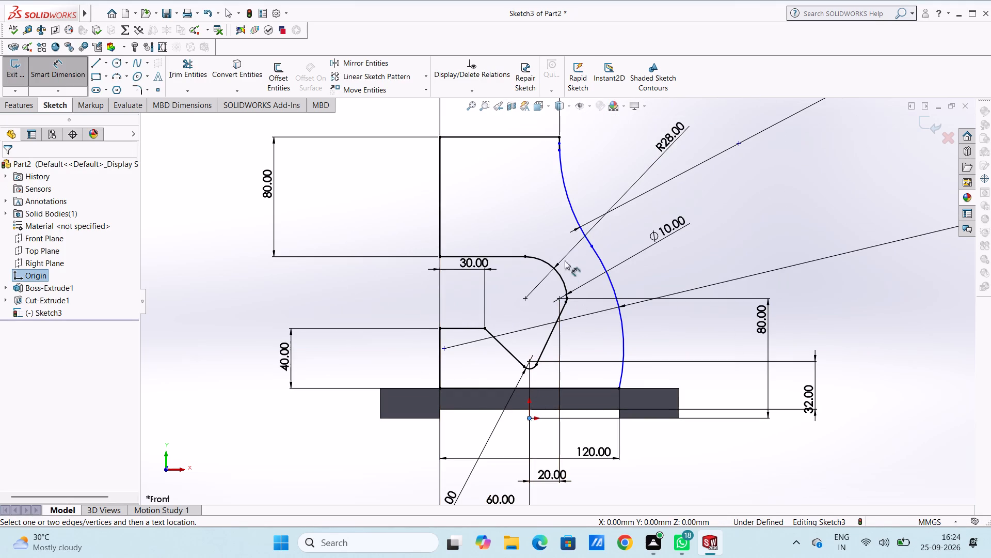
scroll(564, 143, down, 5)
scroll(556, 186, down, 4)
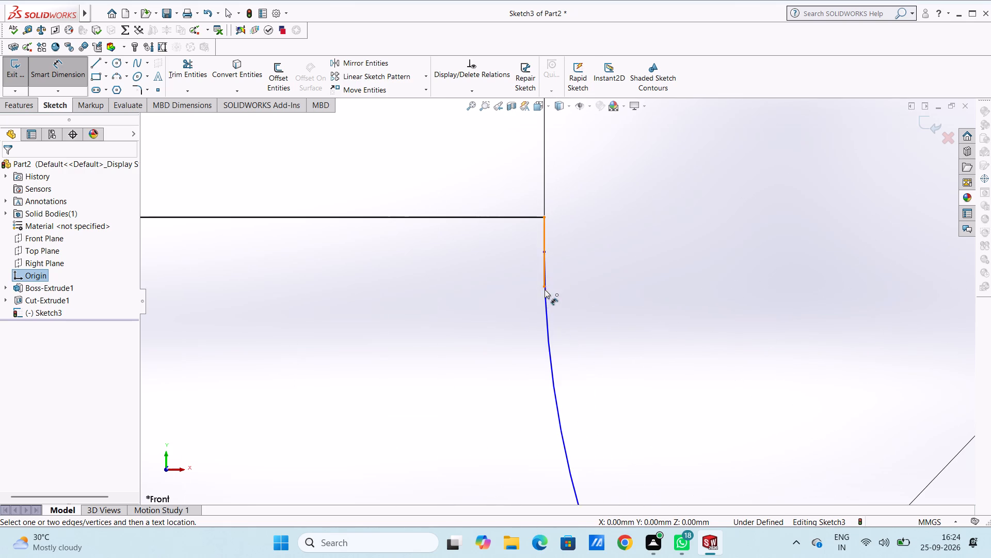
scroll(546, 286, down, 11)
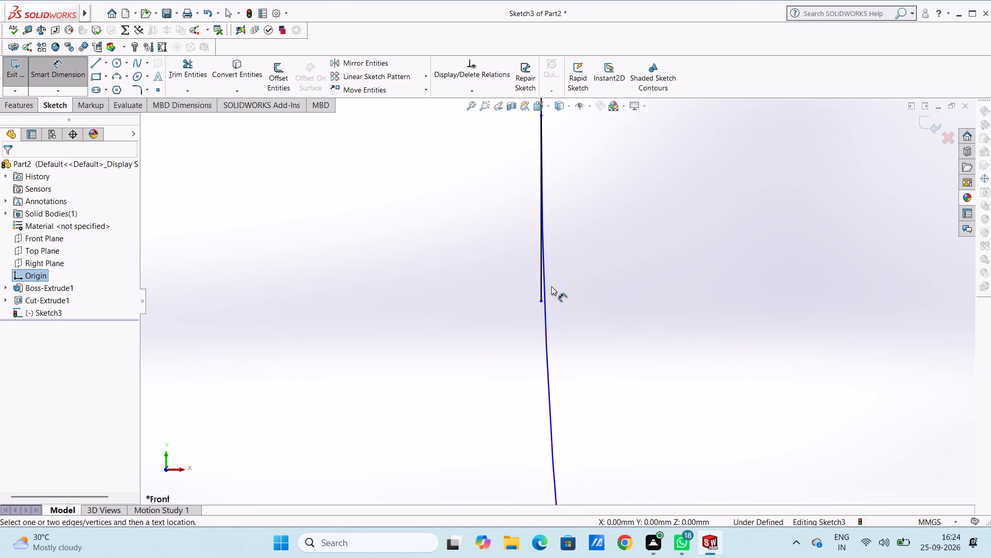
scroll(551, 286, down, 5)
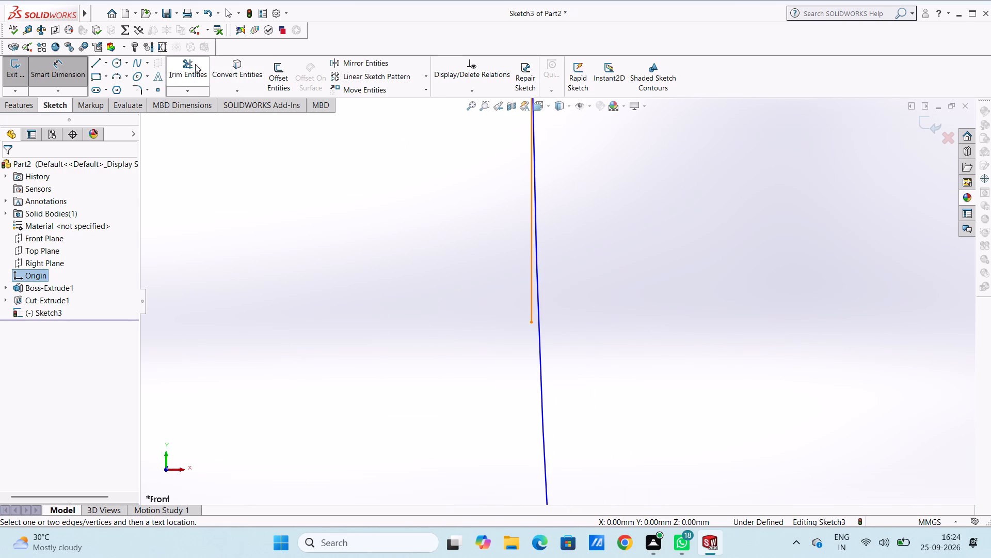
click(193, 63)
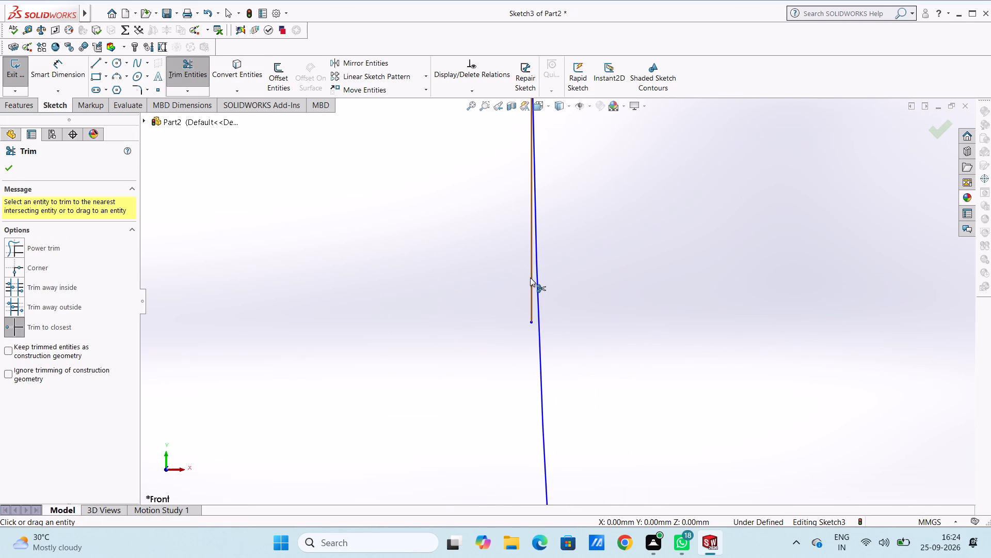
click(531, 278)
click(531, 278)
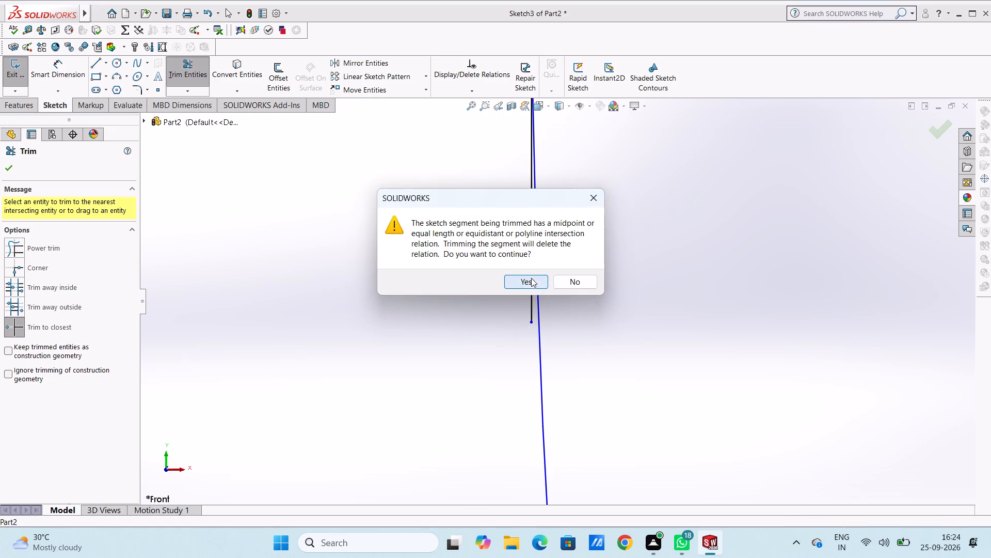
scroll(531, 278, up, 15)
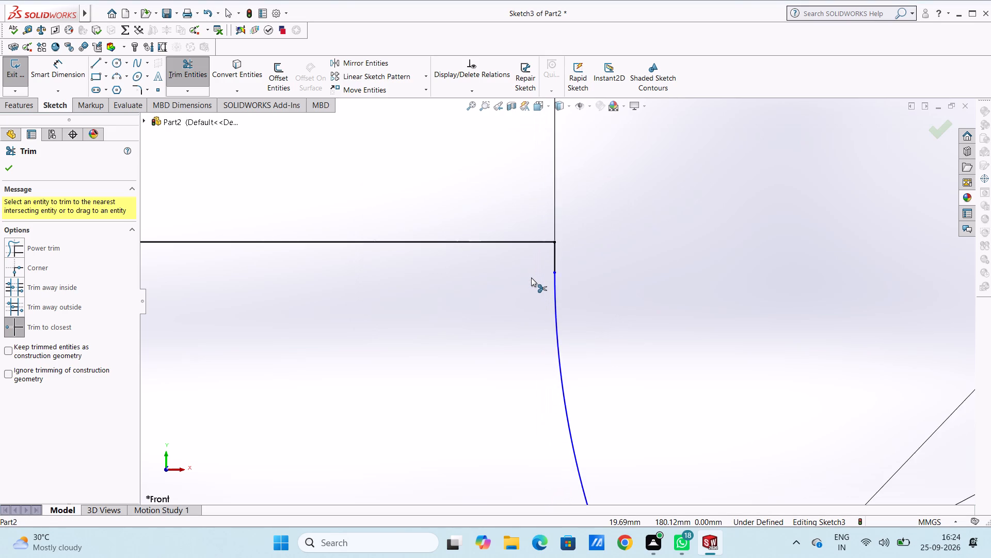
scroll(531, 277, up, 5)
scroll(595, 354, up, 11)
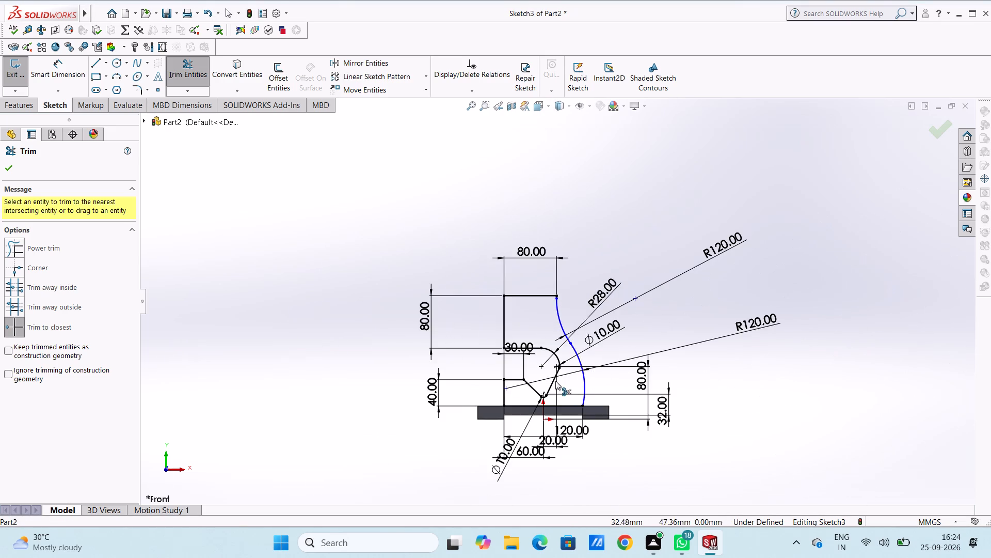
scroll(555, 381, down, 5)
key(Escape)
key(Escape)
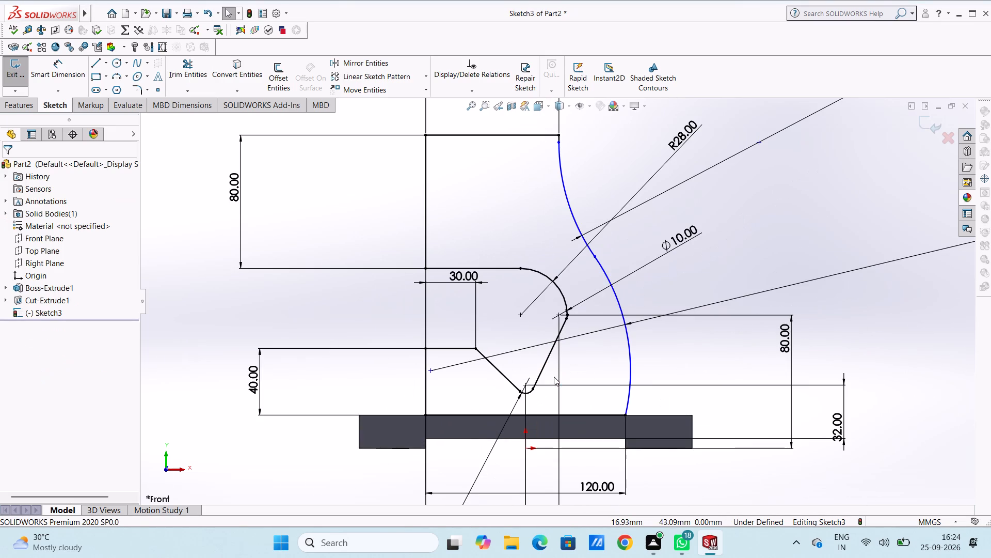
Dimension the vertical distance from the origin to the upper R120 arc's top endpoint, keeping its existing value.
click(525, 450)
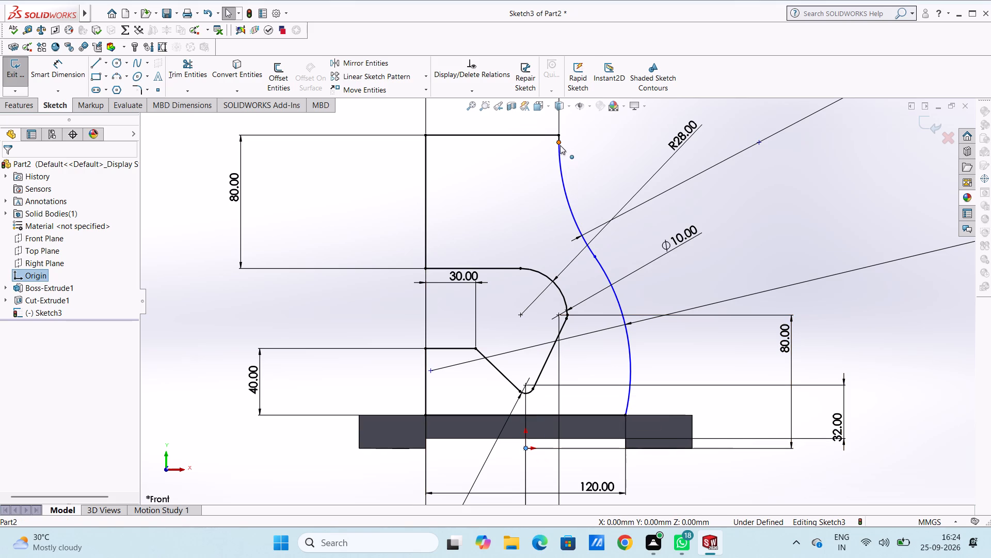
click(50, 63)
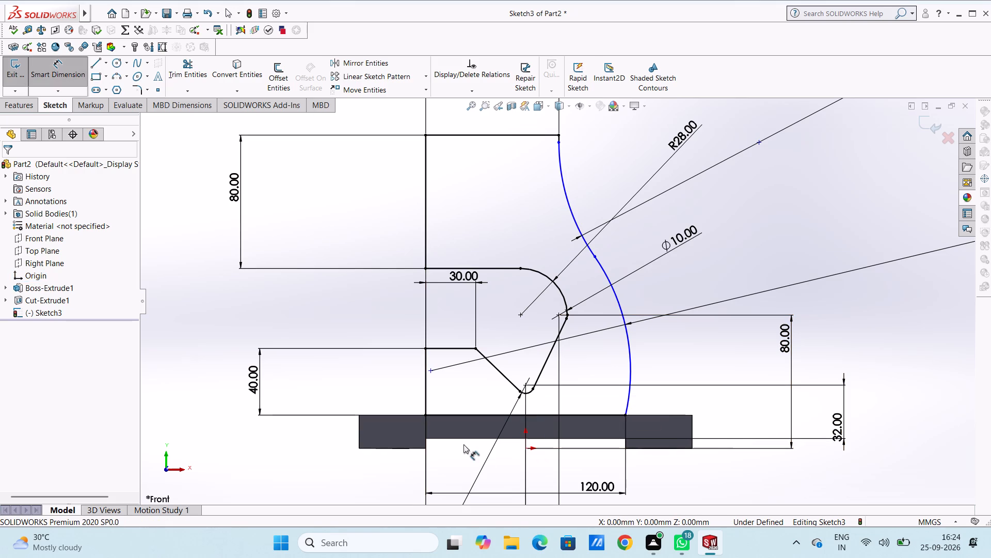
click(527, 447)
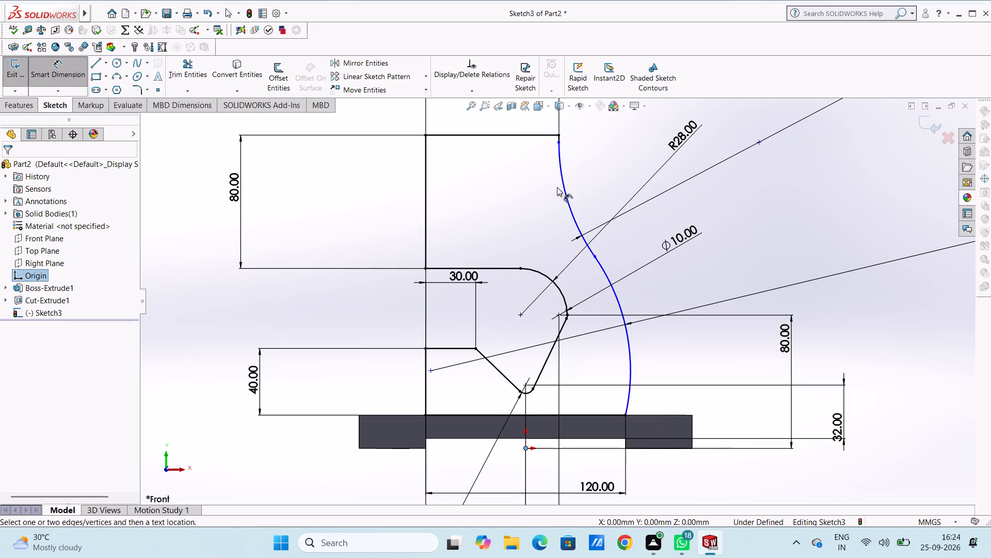
click(562, 144)
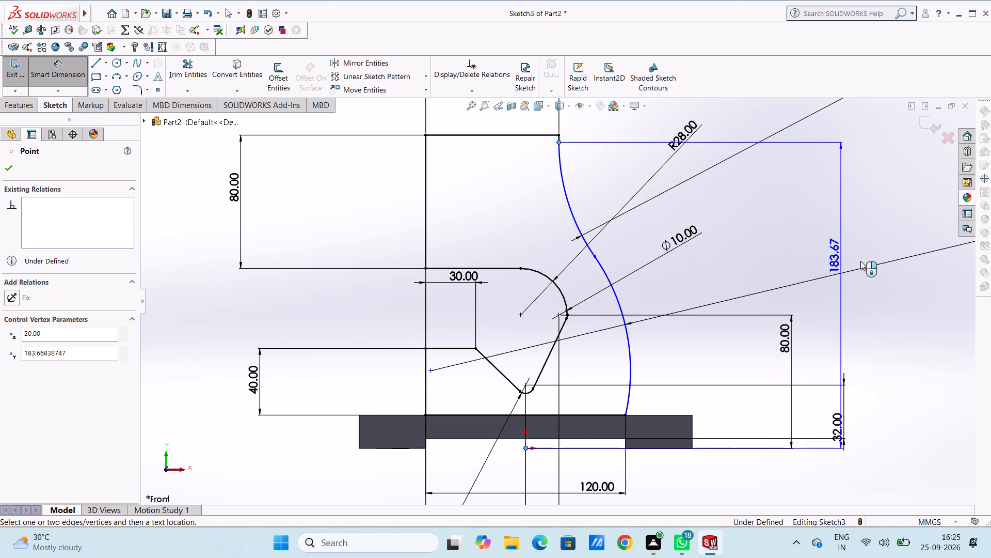
click(901, 281)
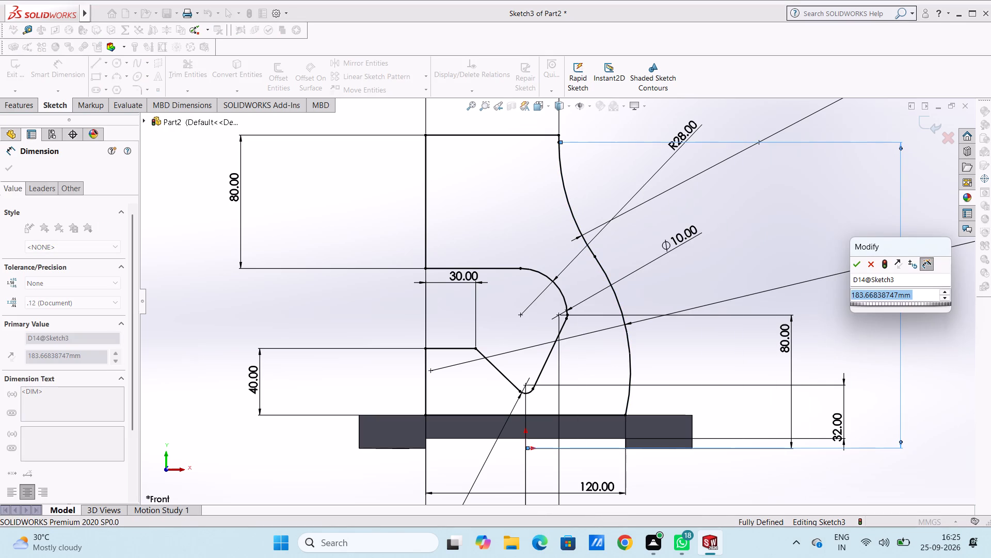
click(855, 267)
click(824, 241)
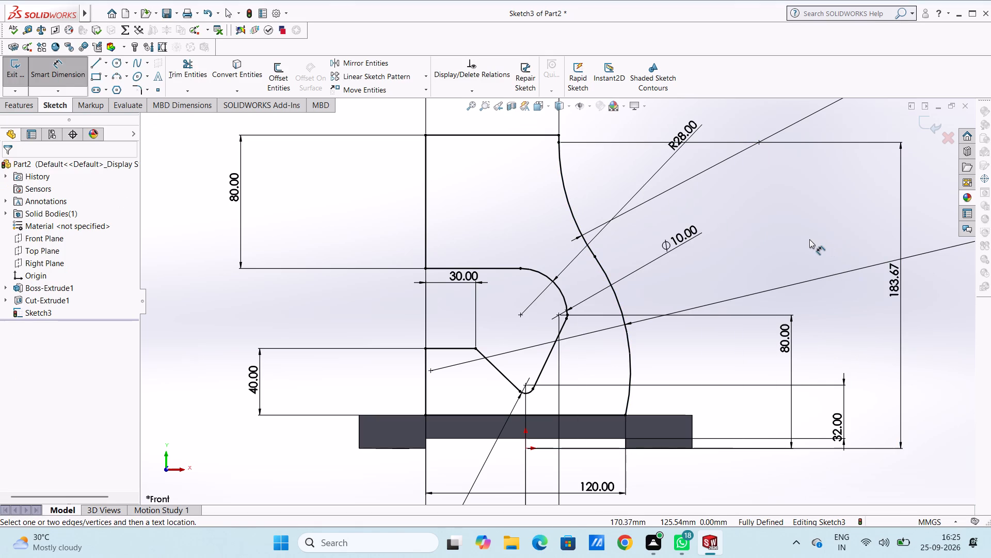
key(Escape)
key(Escape)
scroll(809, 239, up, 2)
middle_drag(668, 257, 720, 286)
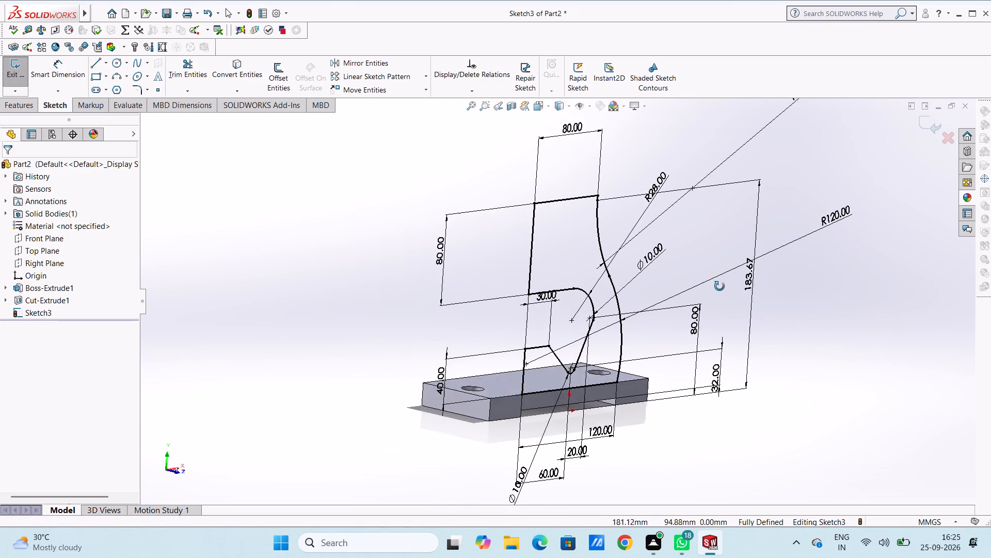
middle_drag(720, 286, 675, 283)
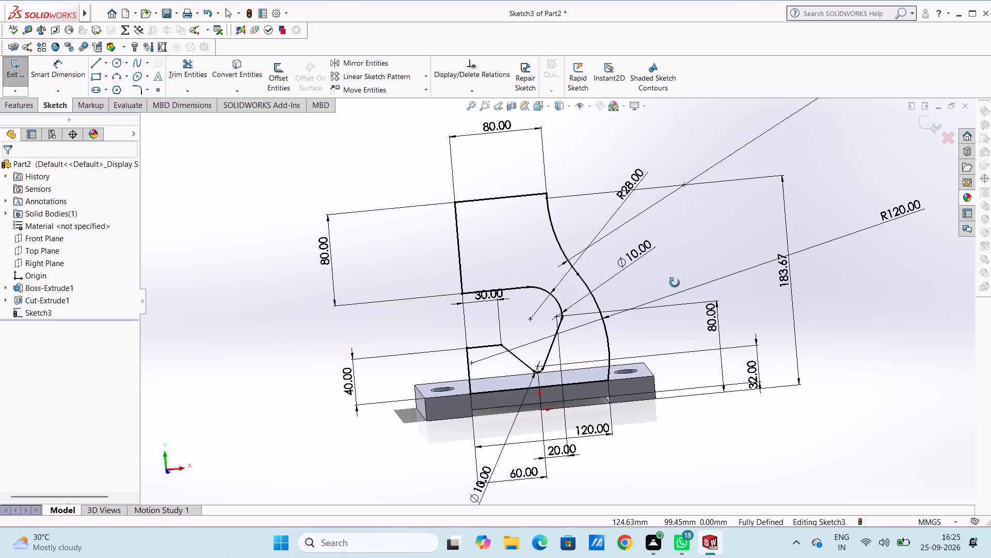
Extrude the upright profile 60 mm blind in the reversed direction, over the plate, with the result merged.
middle_drag(675, 283, 683, 283)
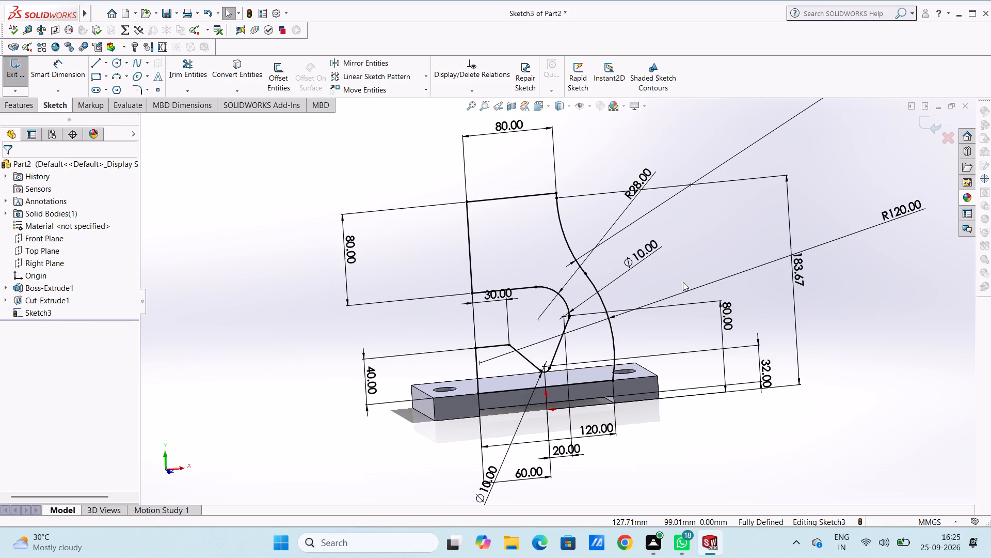
click(34, 104)
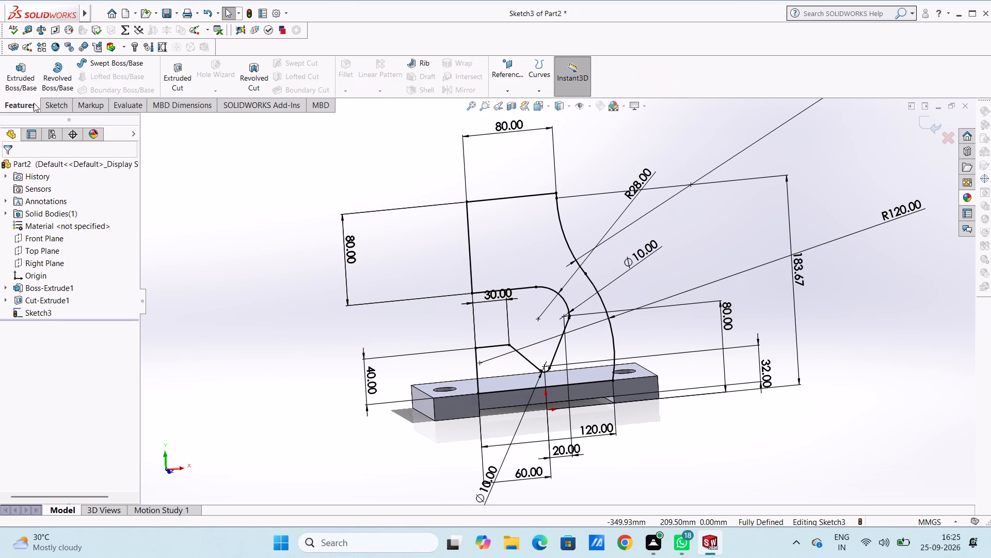
click(27, 74)
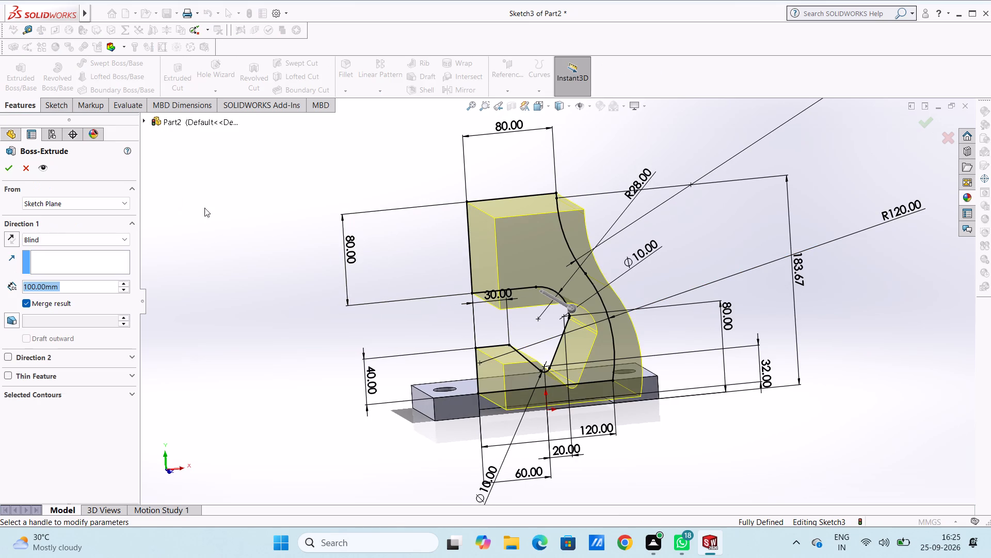
middle_drag(212, 203, 286, 237)
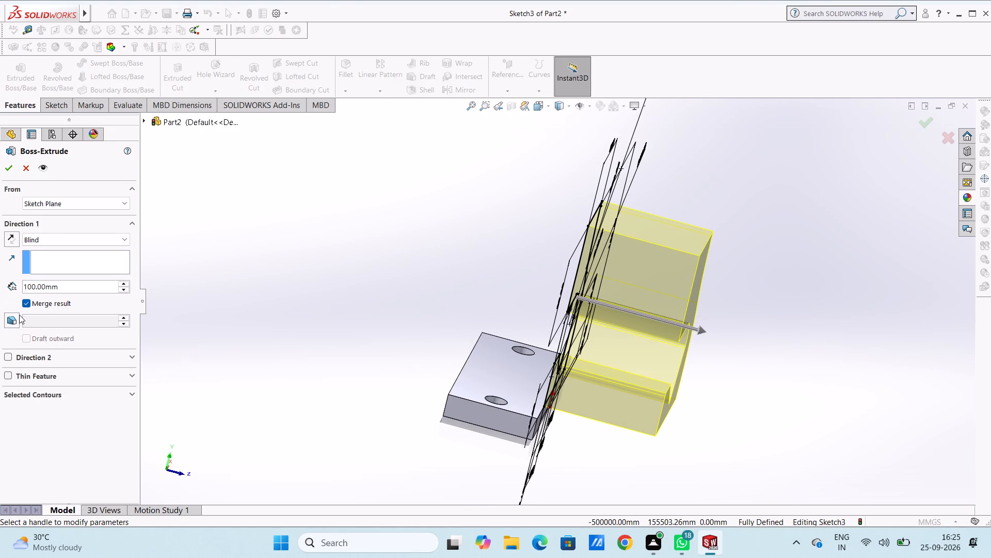
click(11, 236)
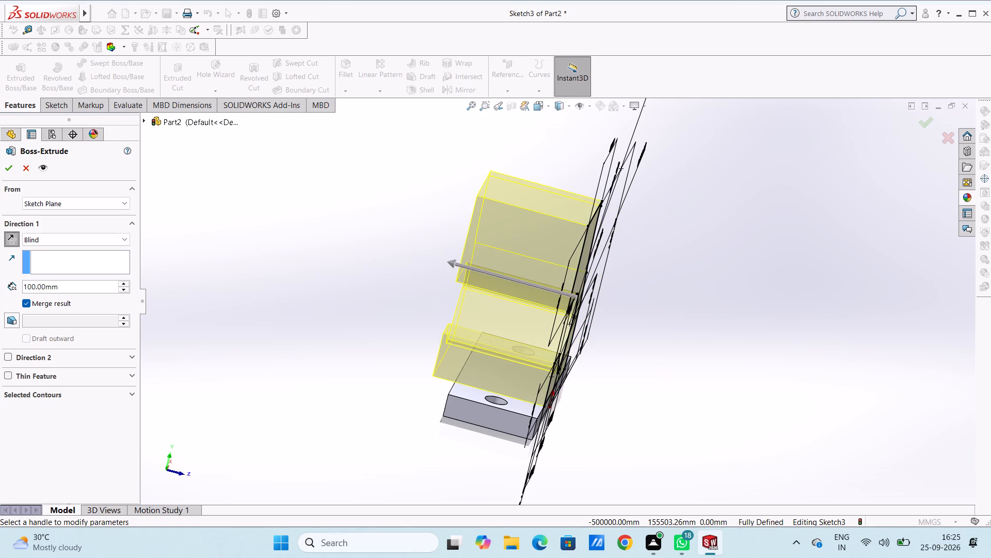
double_click(70, 286)
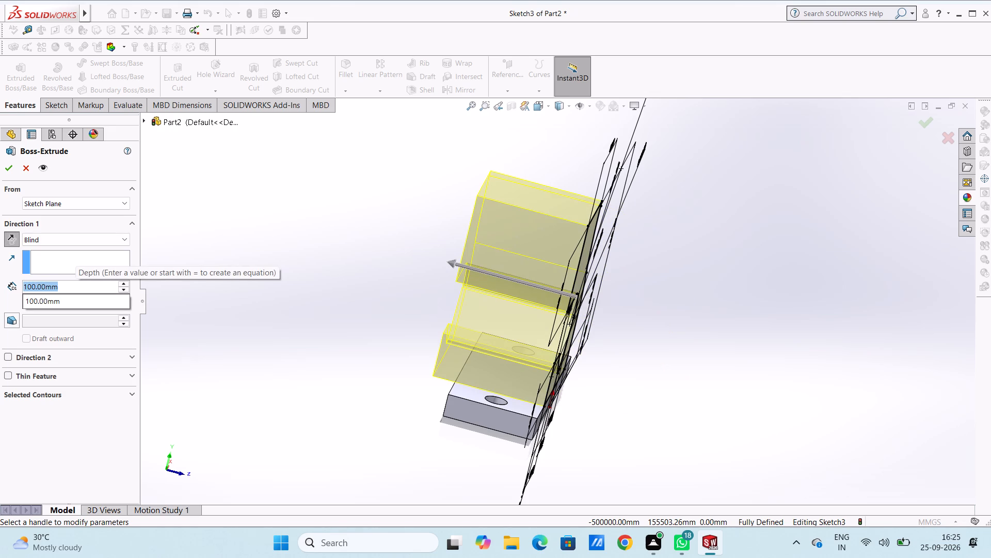
text(60)
key(Return)
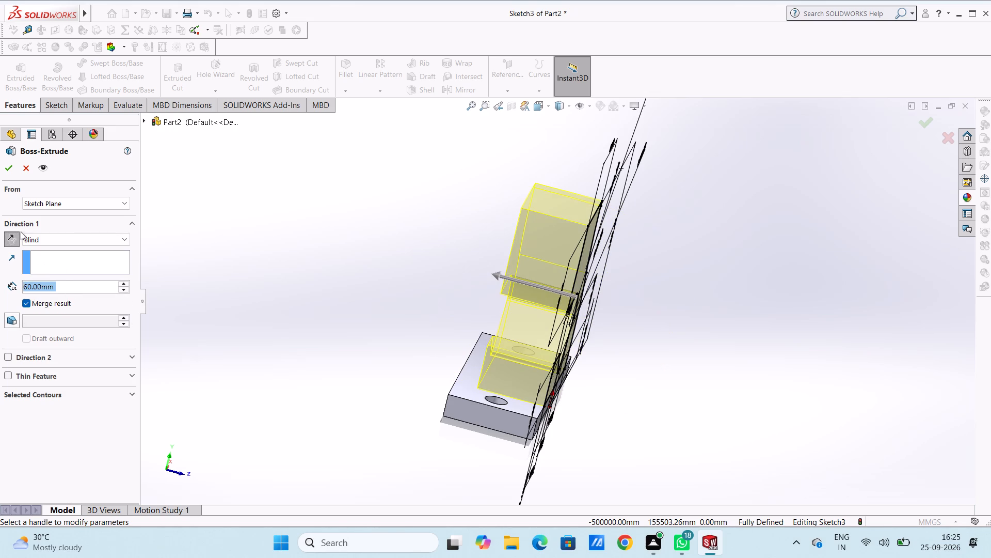
click(13, 168)
click(251, 304)
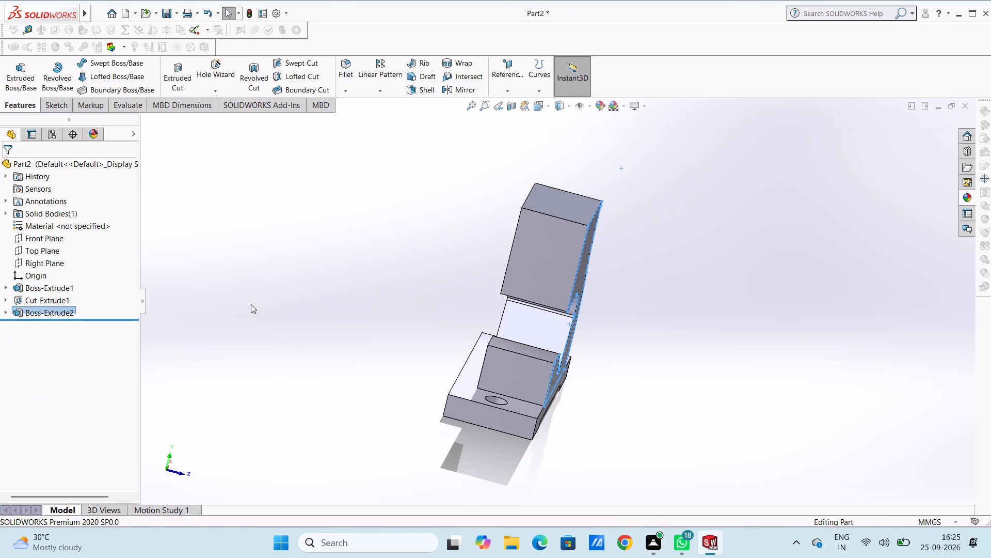
Examine the extruded upright and base plate from isometric, front and several oblique angles.
middle_drag(293, 293, 205, 270)
middle_drag(225, 276, 222, 245)
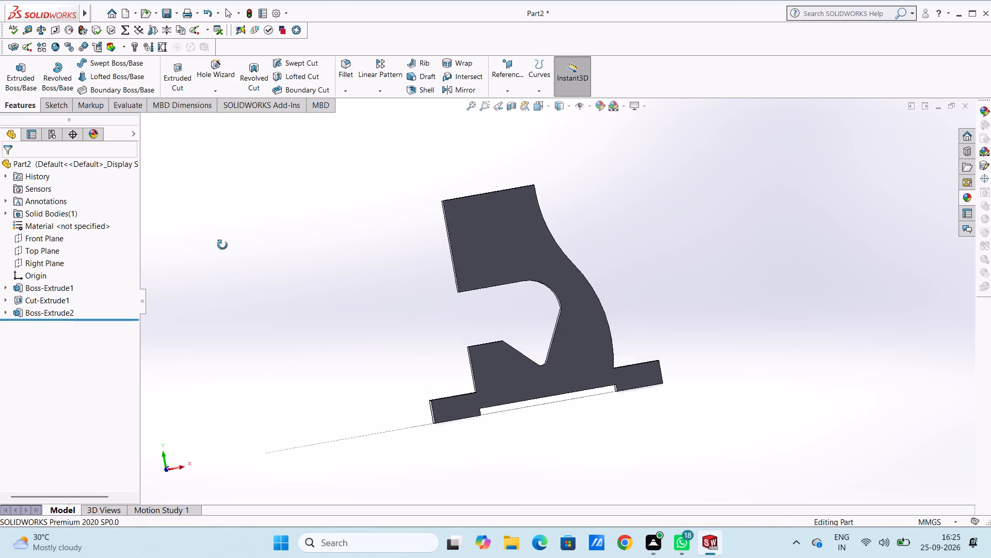
middle_drag(222, 245, 229, 227)
key(ctrl+7)
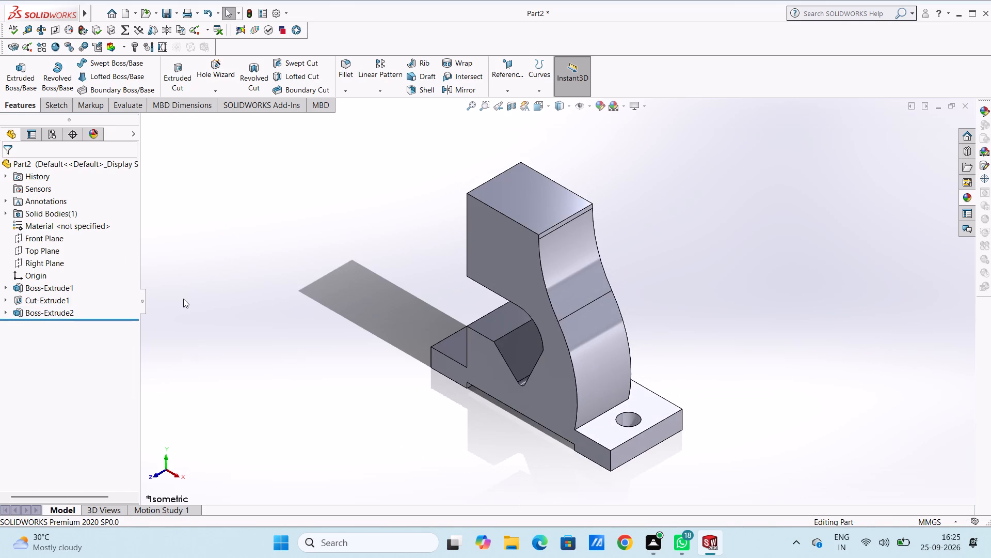
key(ctrl+1)
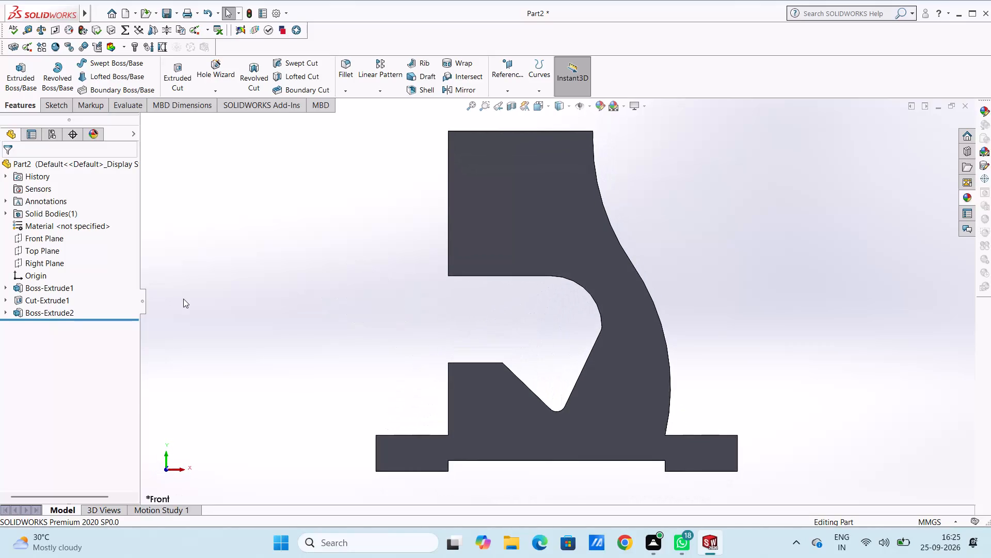
scroll(183, 299, up, 5)
middle_drag(399, 254, 424, 280)
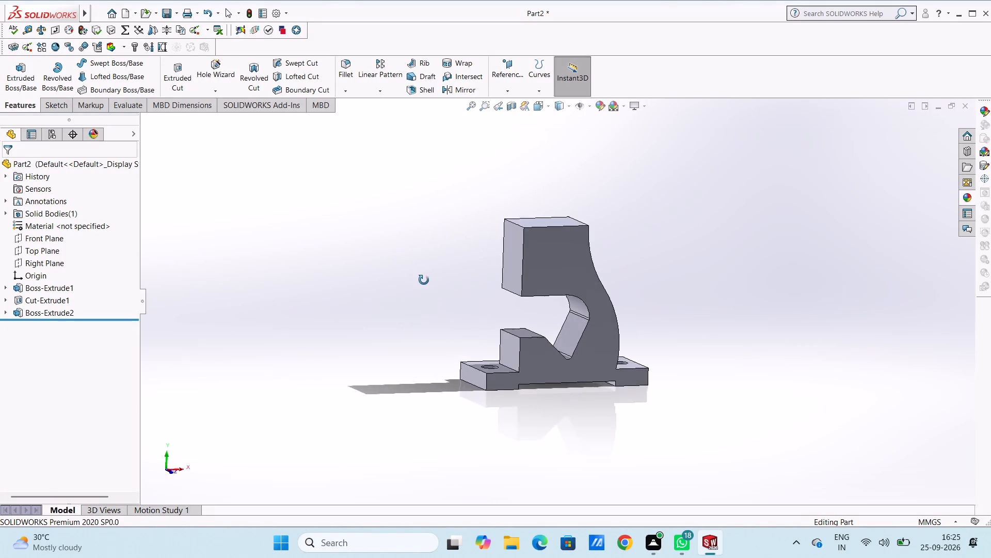
middle_drag(424, 280, 406, 325)
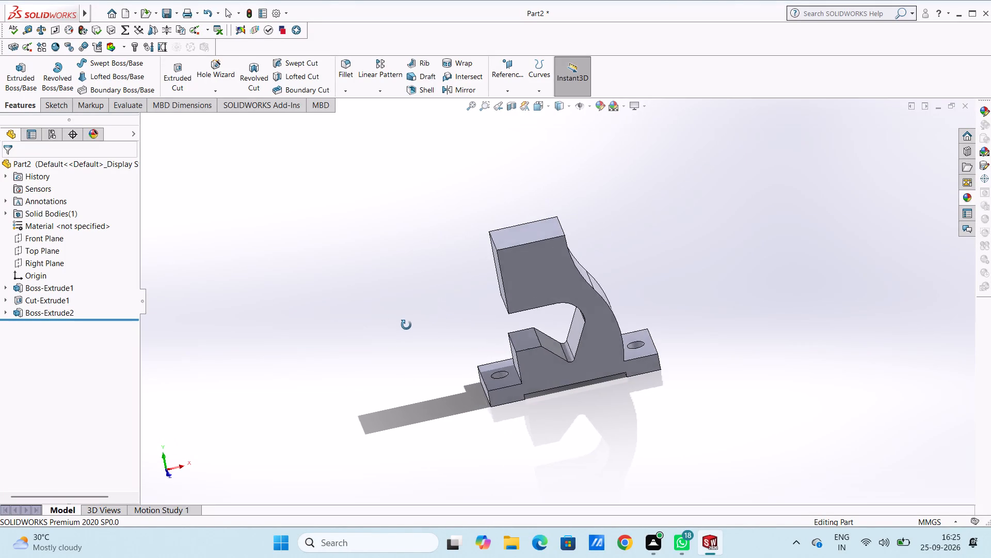
middle_drag(406, 325, 410, 315)
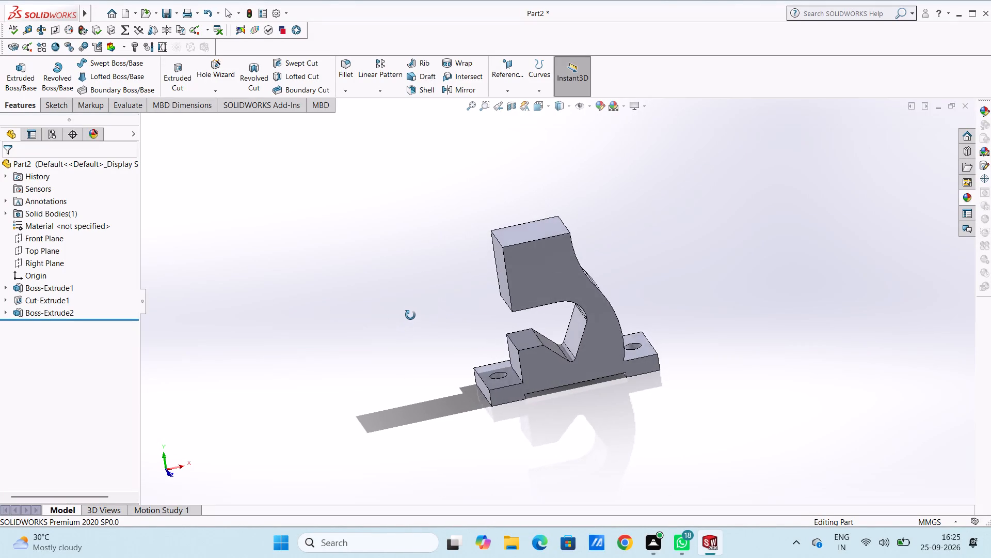
middle_drag(410, 315, 395, 265)
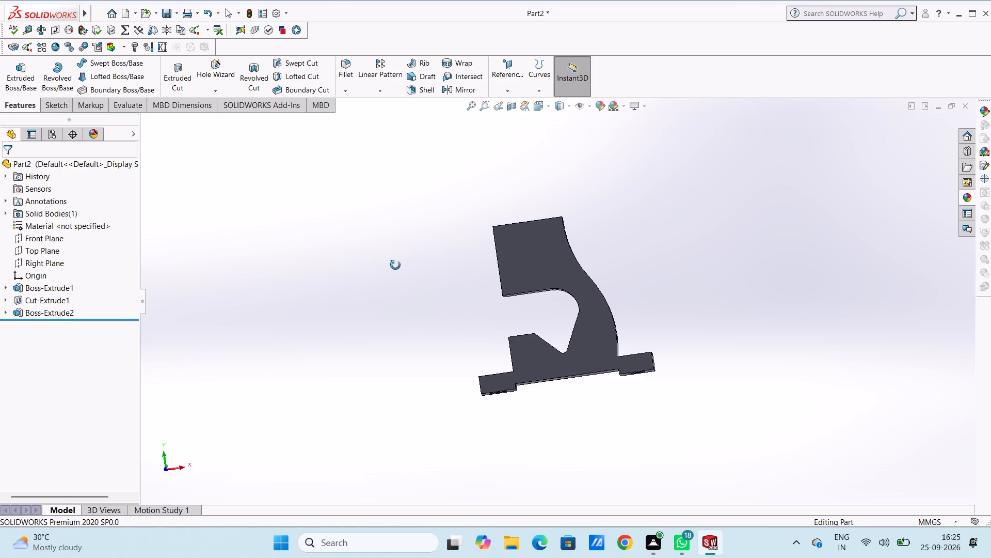
middle_drag(395, 265, 397, 264)
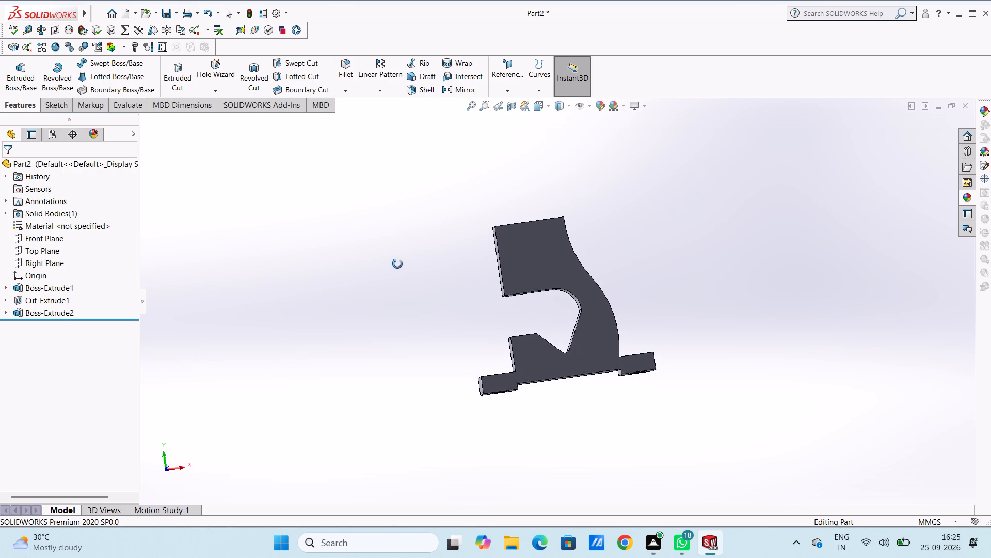
middle_drag(397, 264, 388, 258)
middle_drag(501, 297, 550, 296)
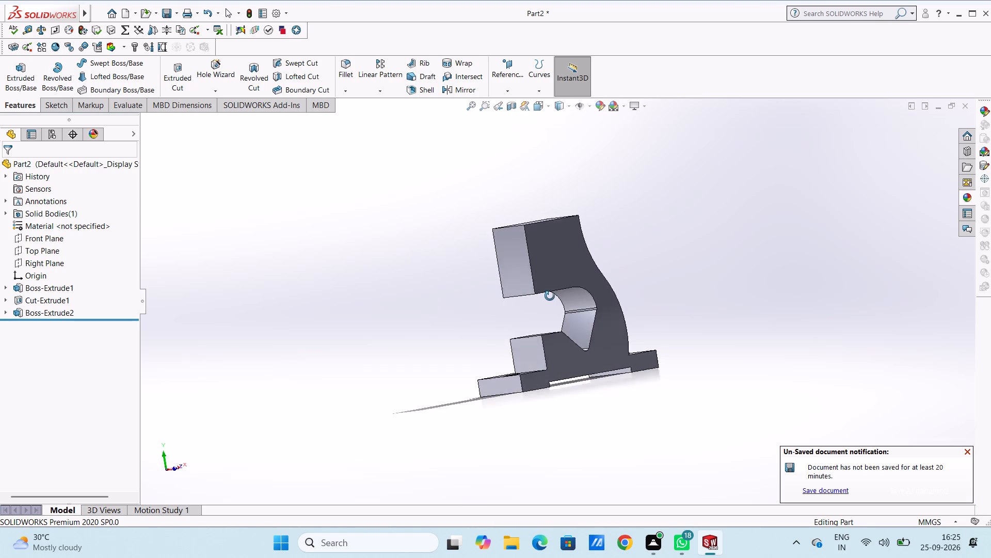
middle_drag(550, 296, 509, 332)
scroll(502, 274, down, 1)
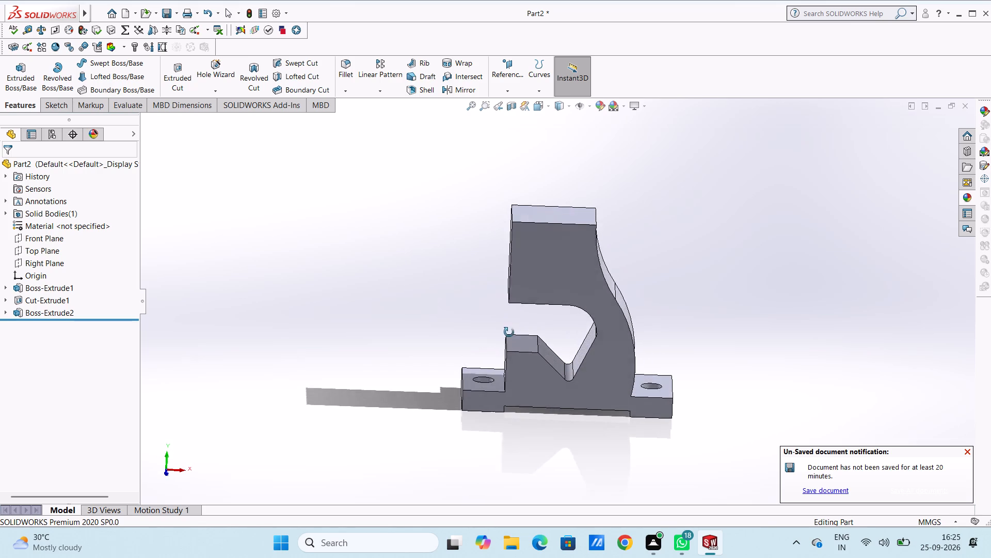
middle_drag(509, 332, 512, 338)
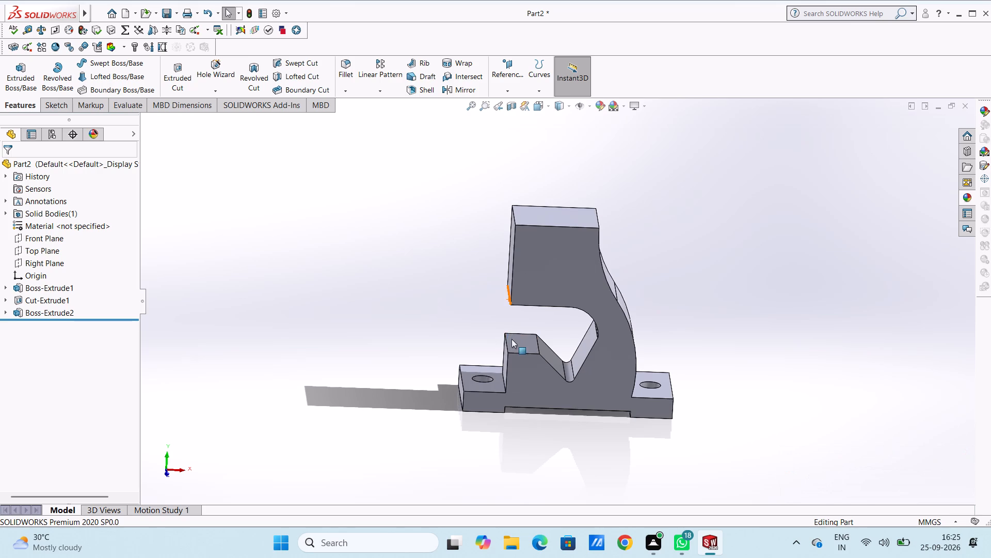
Open a new sketch on the flat top face of the lower block beside the V-shaped notch.
scroll(525, 330, down, 3)
click(532, 348)
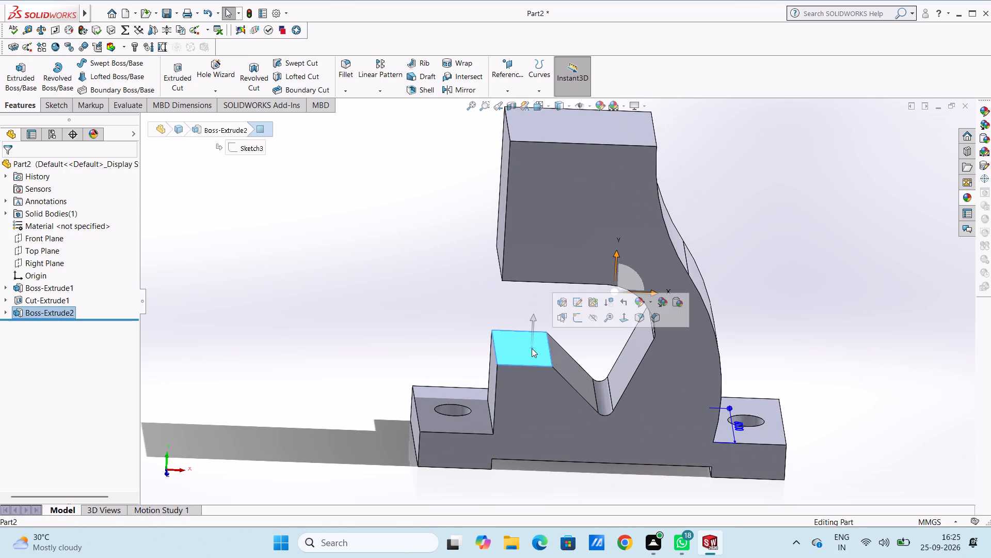
click(579, 319)
click(484, 313)
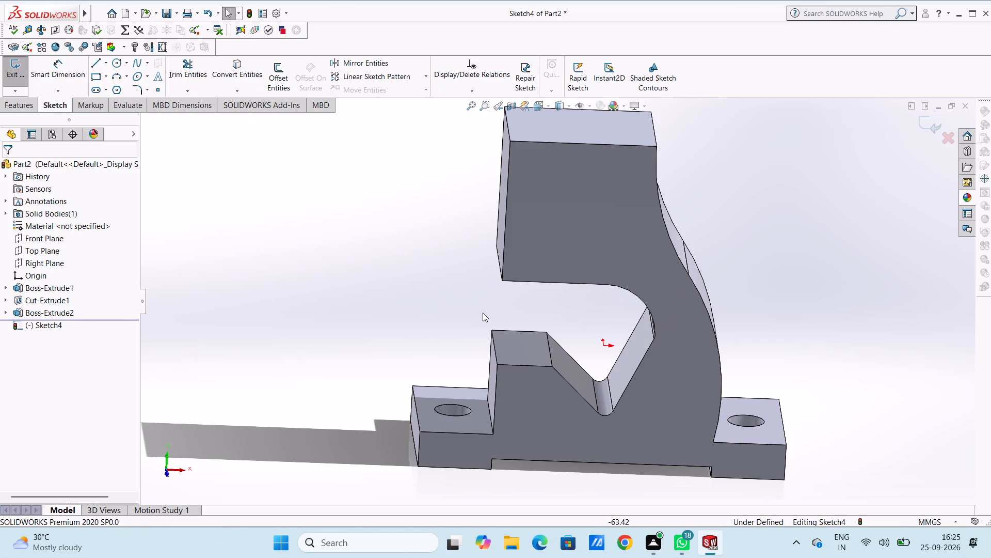
middle_drag(489, 314, 488, 399)
scroll(488, 367, down, 1)
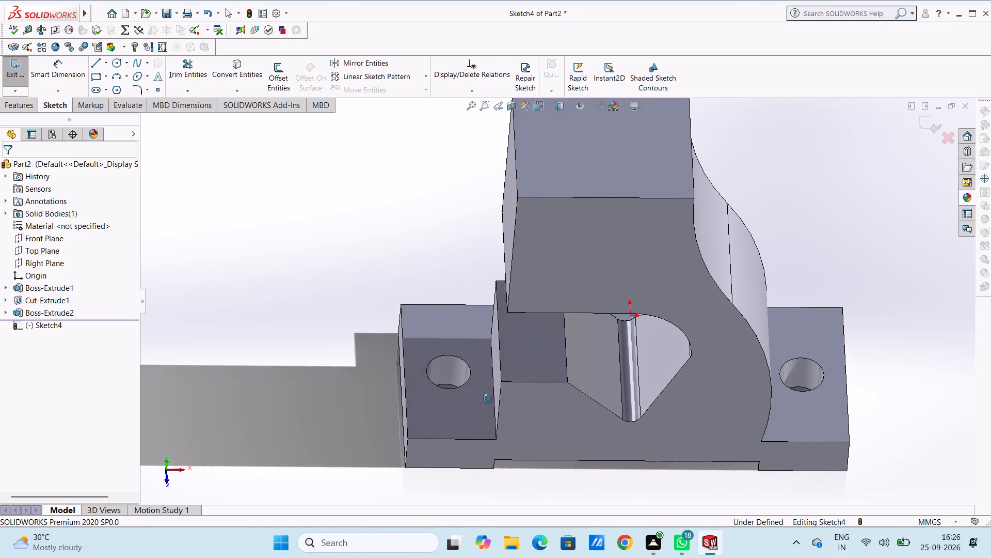
middle_drag(488, 399, 487, 419)
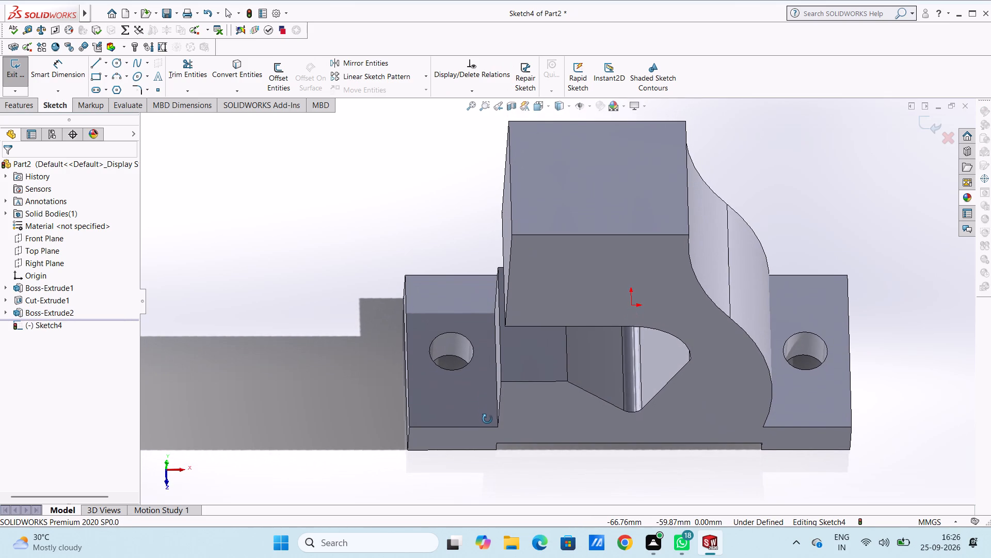
middle_drag(487, 419, 487, 353)
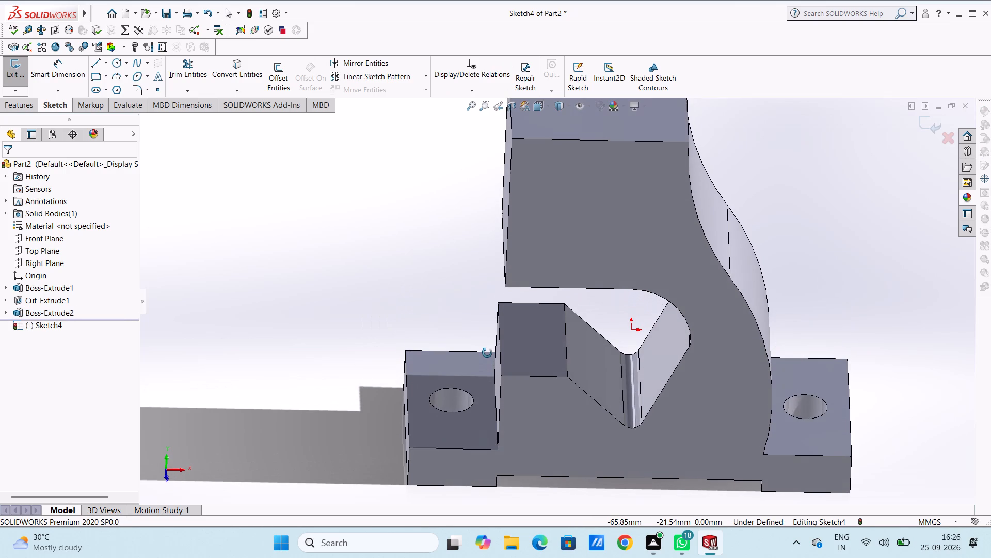
middle_drag(487, 353, 488, 371)
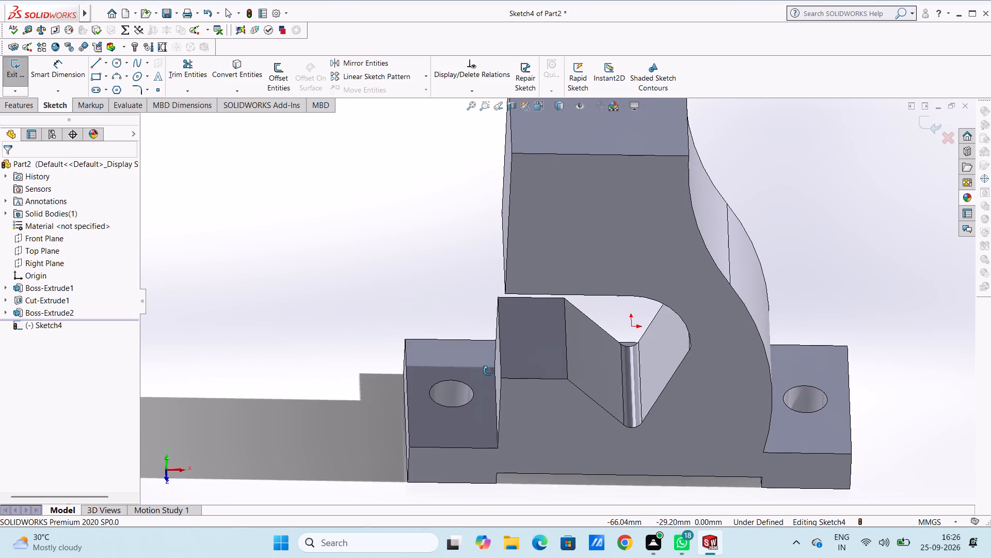
middle_drag(488, 371, 492, 386)
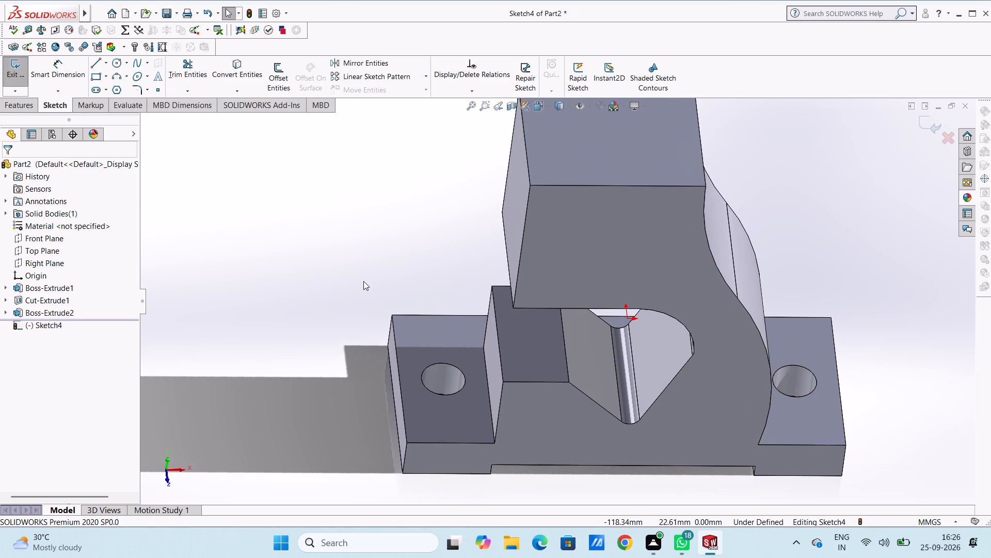
key(ctrl+5)
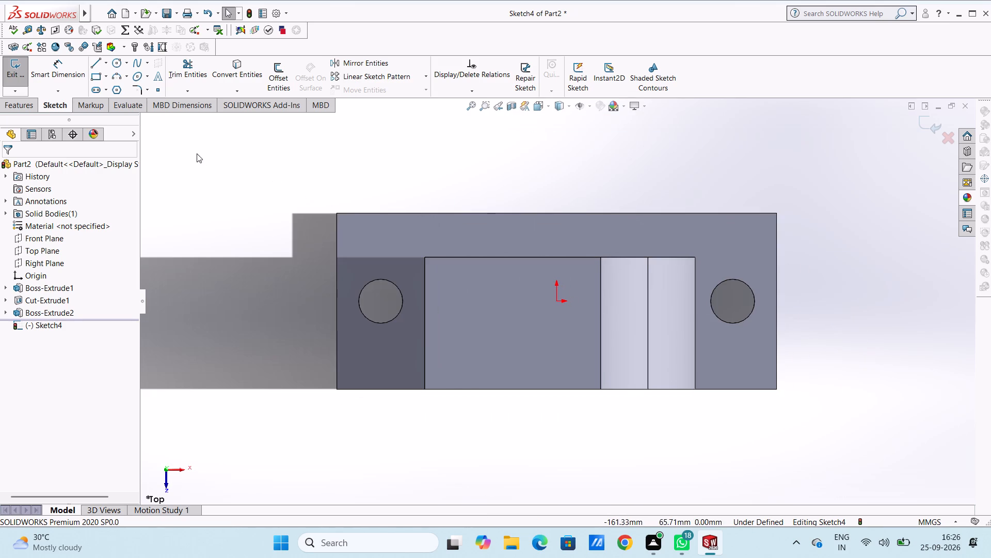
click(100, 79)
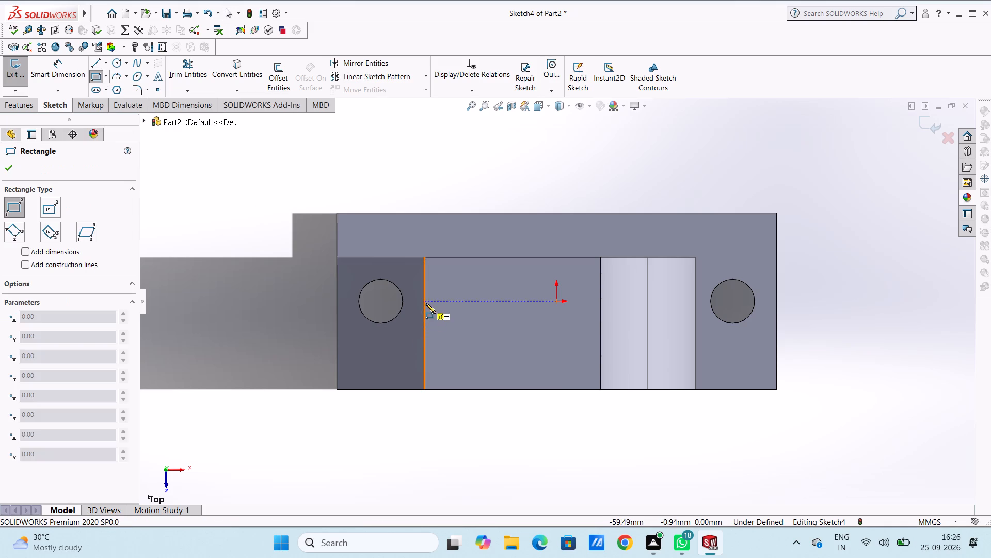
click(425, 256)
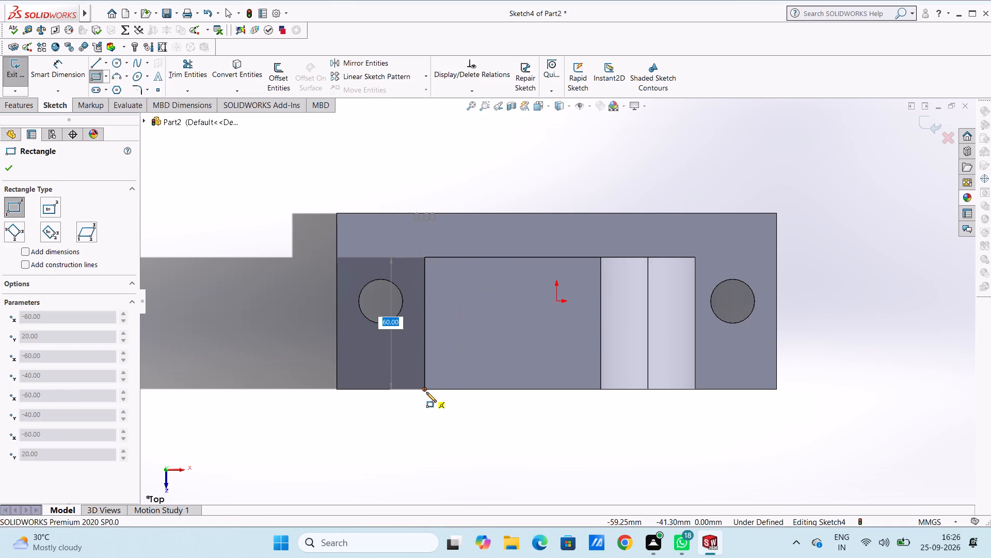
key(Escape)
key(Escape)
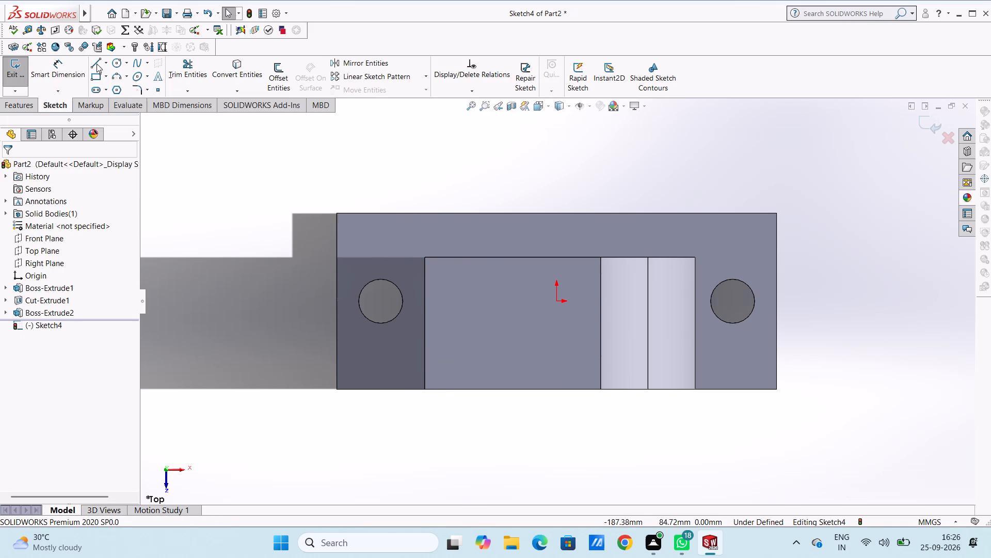
Sketch a vertical midpoint line centred on the lower block's outer edge, extending 15 mm from the edge's midpoint for 30 mm overall.
click(104, 64)
click(103, 100)
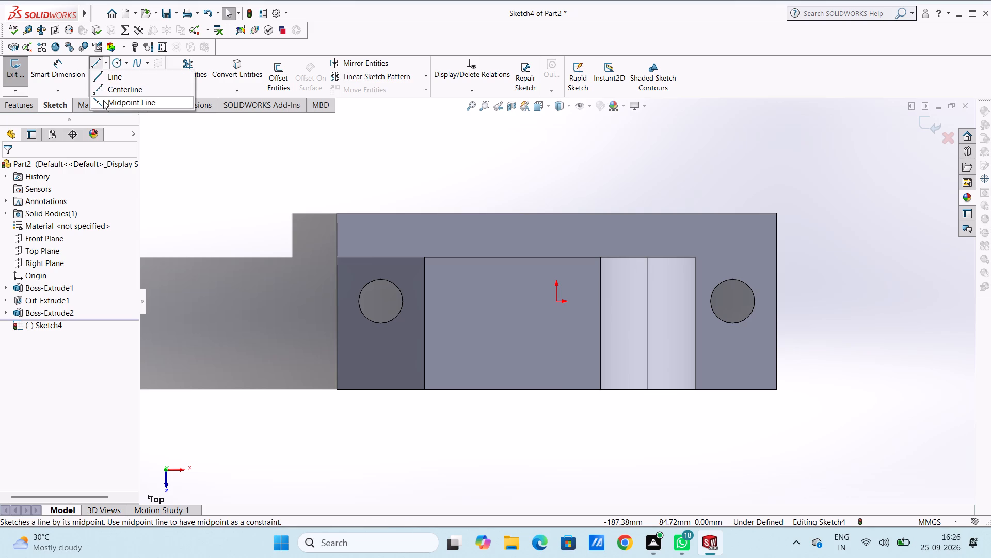
click(423, 321)
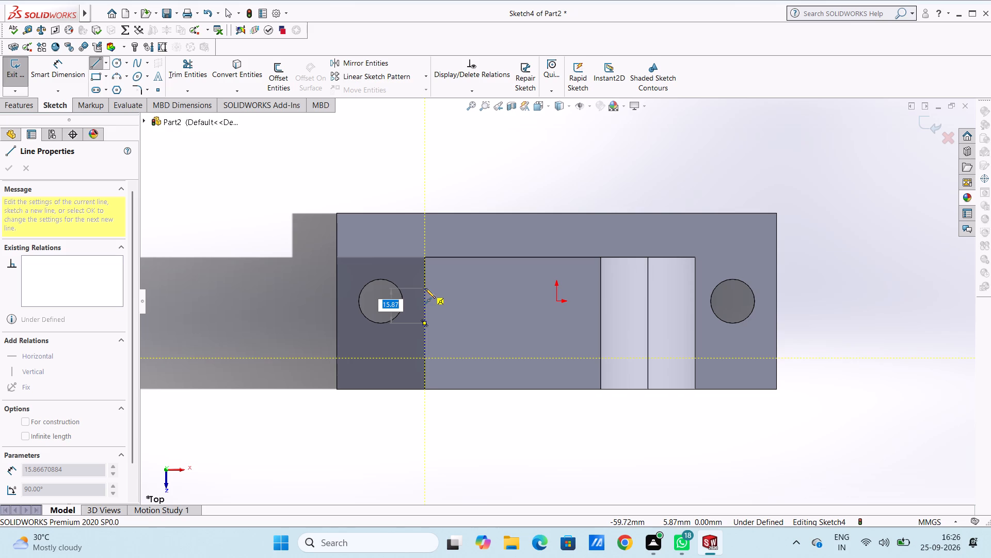
text(15)
key(Return)
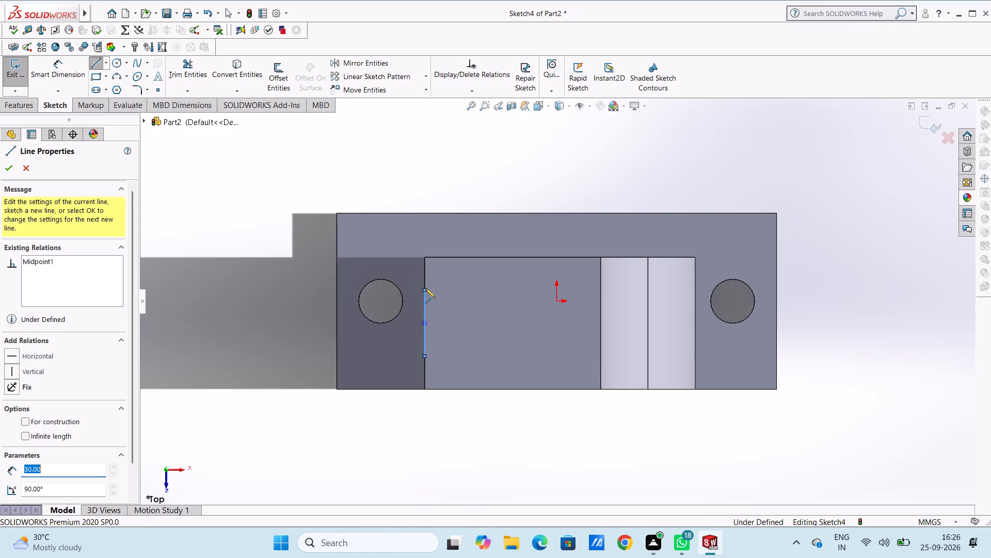
key(Escape)
key(Escape)
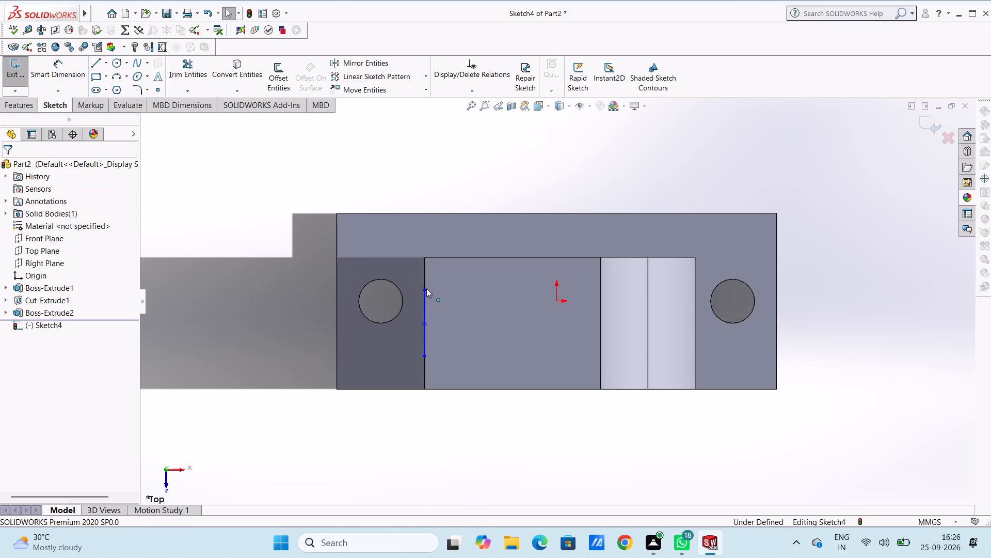
Sketch a corner rectangle from the midpoint line's upper end toward the upright, 30 mm high and 75 mm long.
click(96, 72)
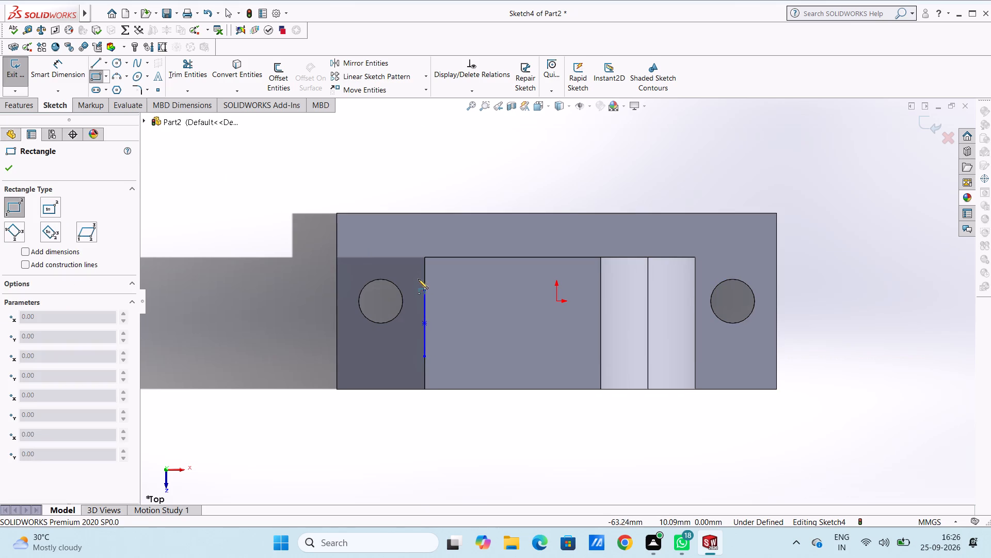
click(426, 290)
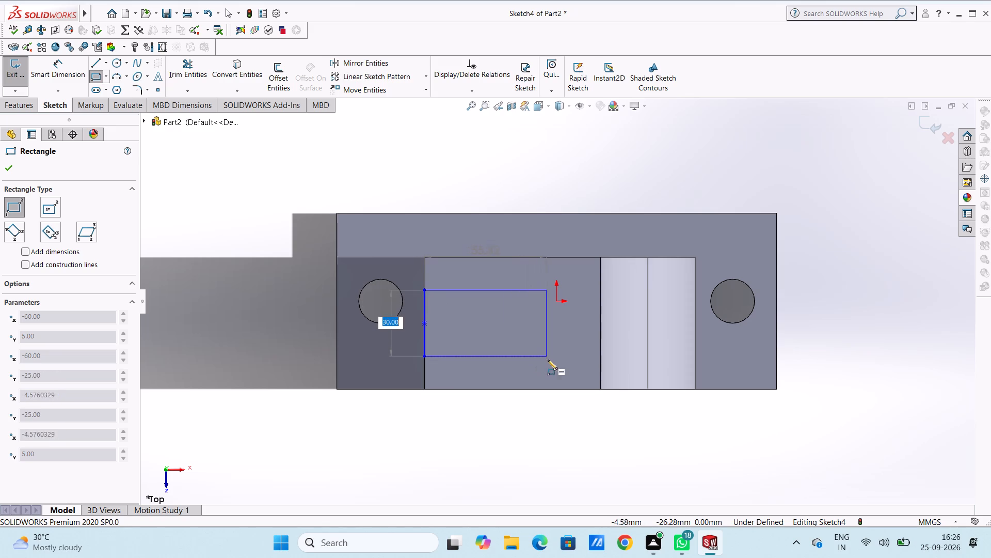
middle_drag(548, 360, 552, 296)
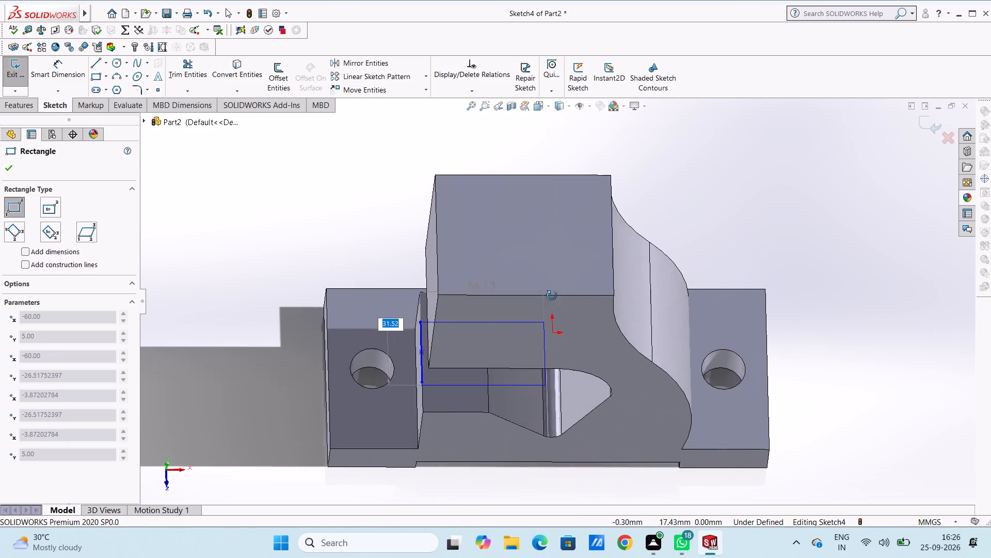
middle_drag(552, 296, 553, 230)
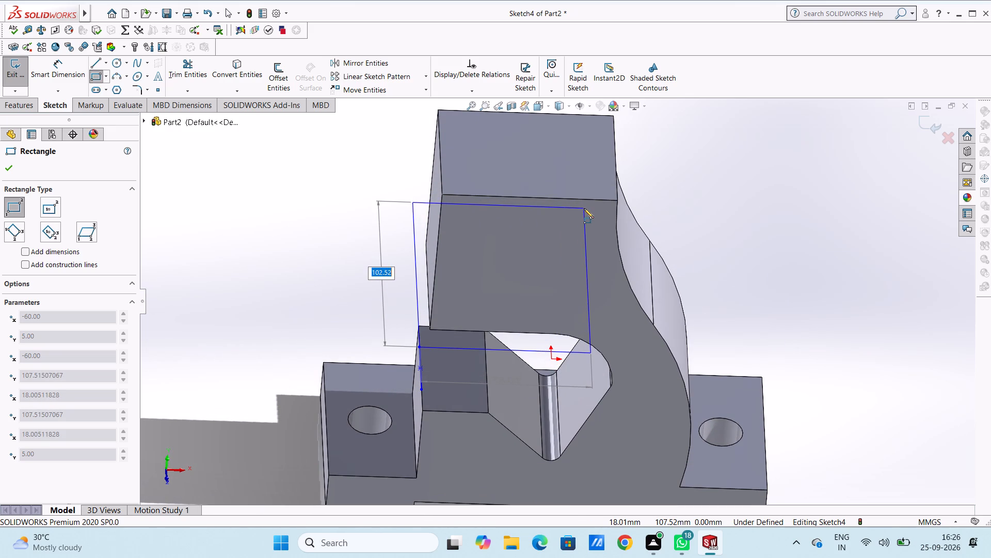
middle_drag(584, 196, 574, 254)
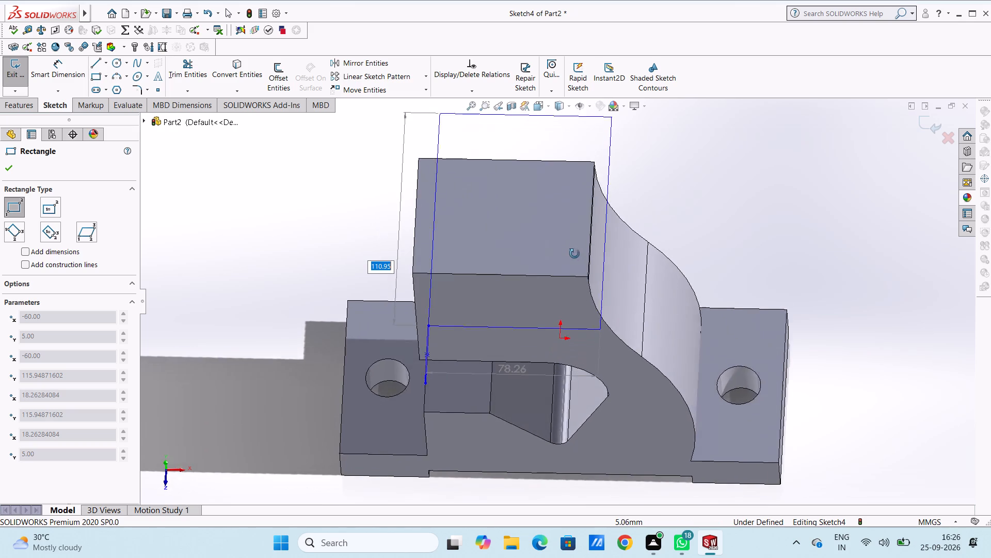
middle_drag(574, 254, 576, 295)
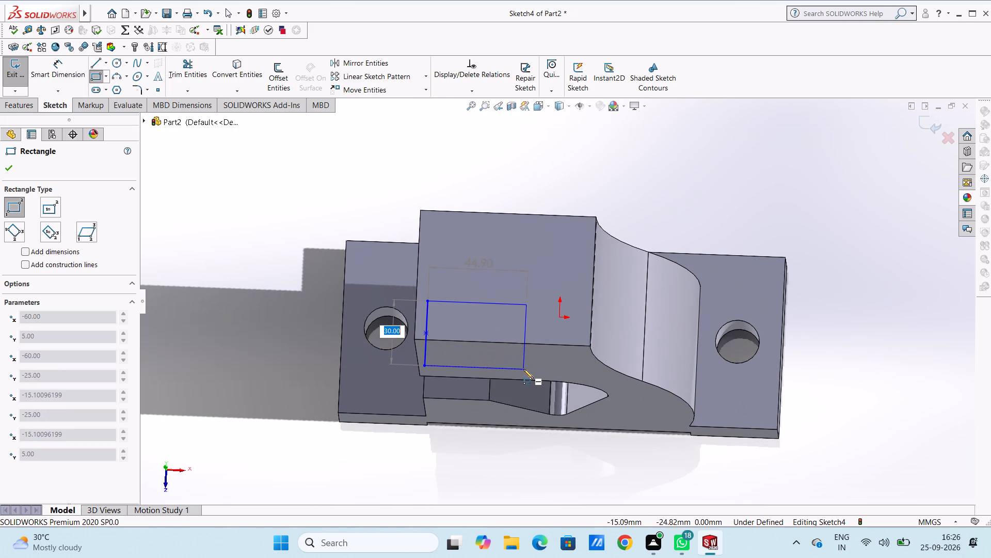
key(Return)
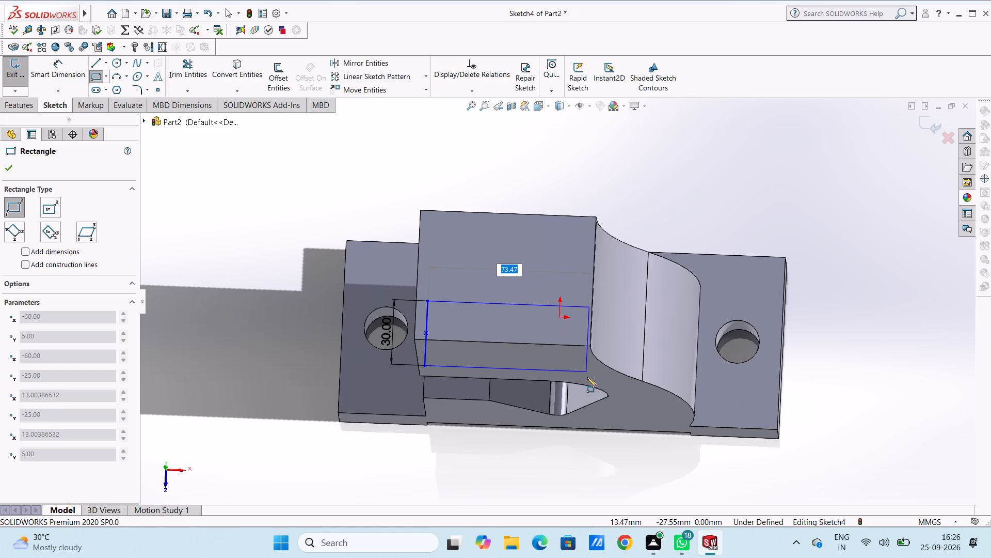
middle_drag(590, 376, 586, 211)
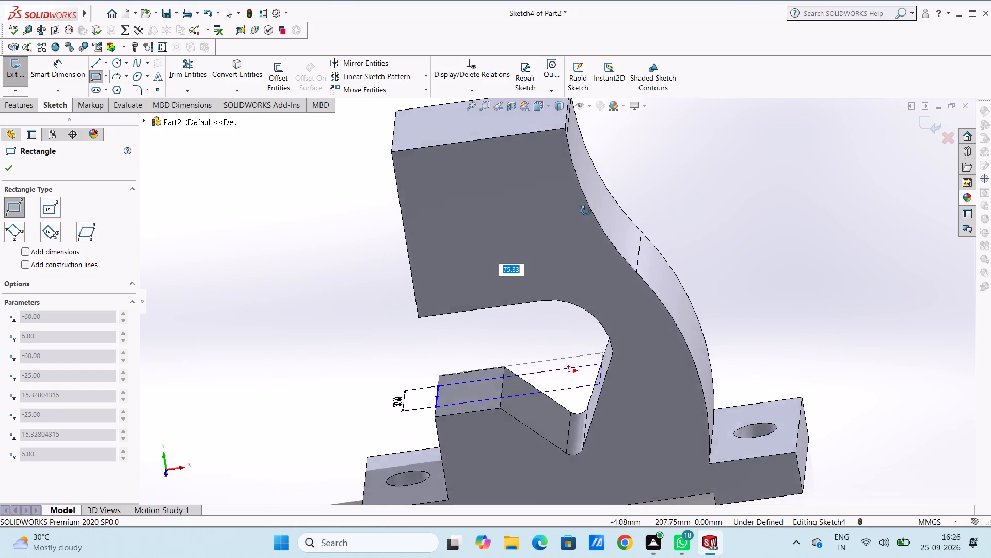
middle_drag(586, 211, 583, 200)
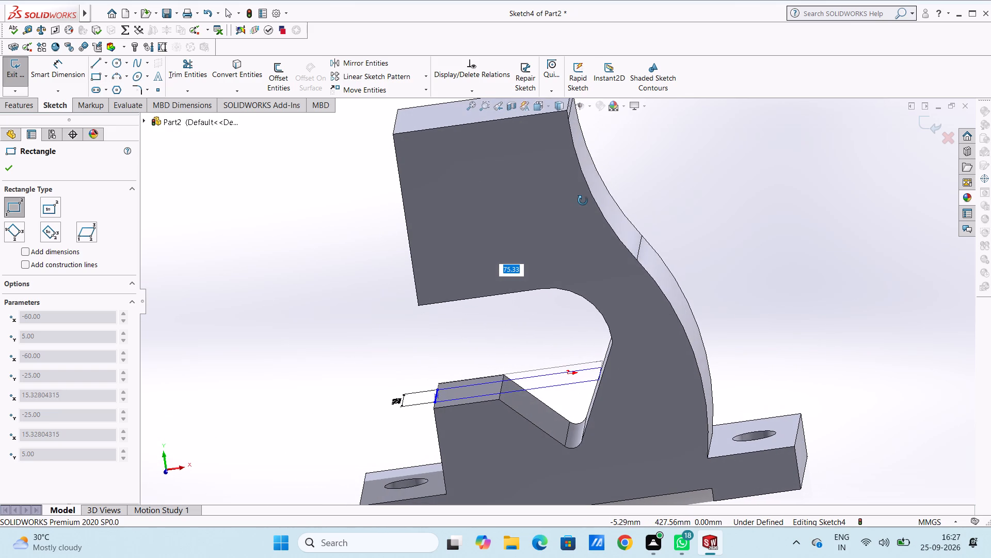
middle_drag(583, 200, 591, 202)
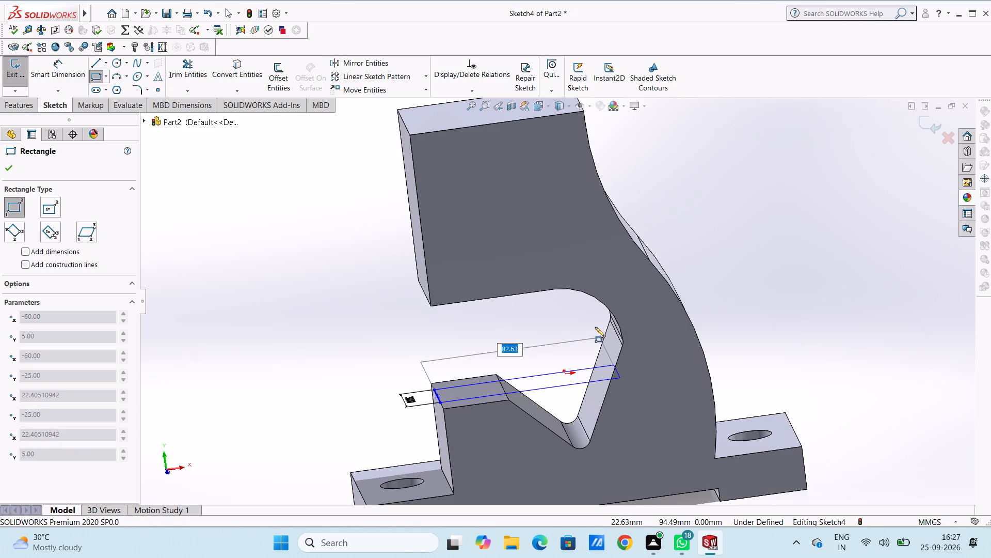
middle_drag(595, 327, 573, 332)
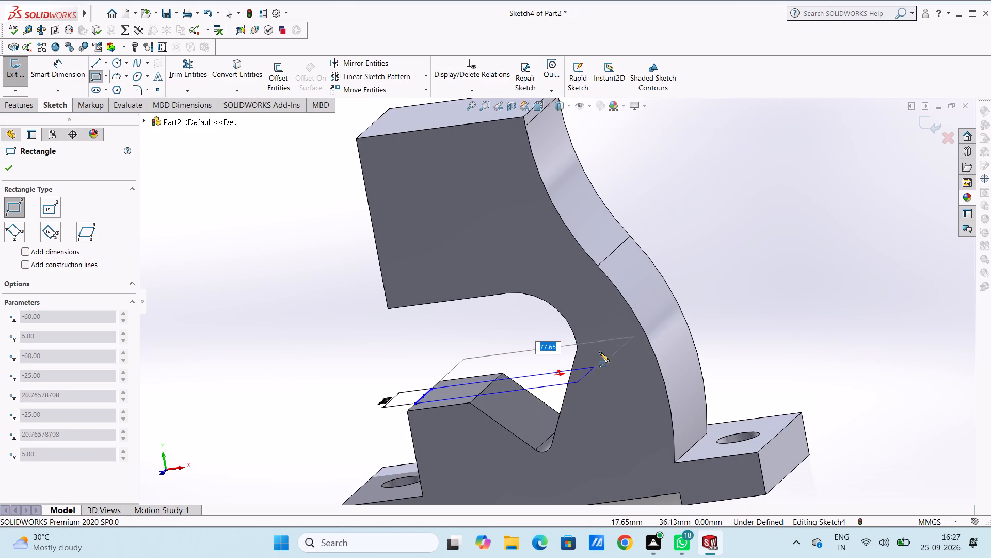
scroll(597, 357, down, 1)
middle_drag(600, 357, 613, 356)
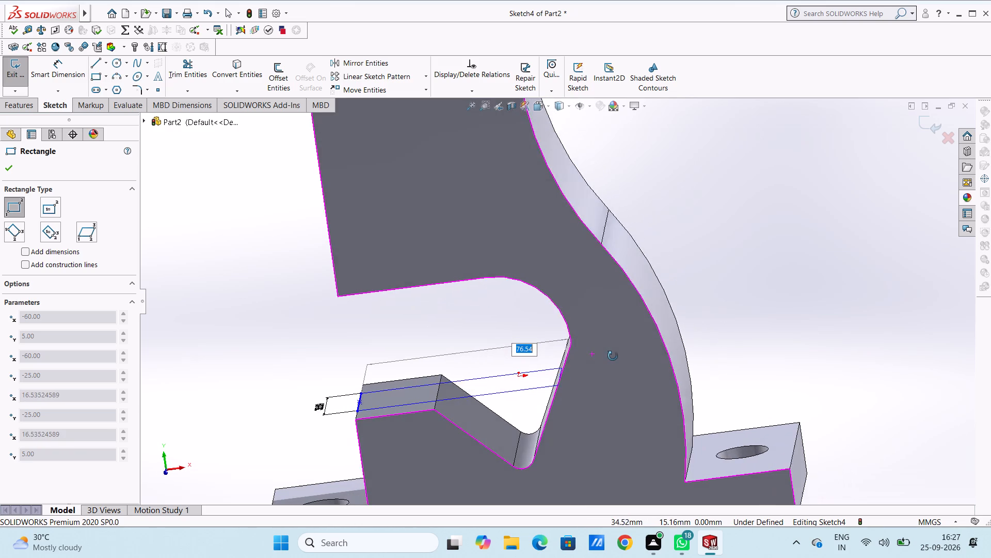
middle_drag(613, 356, 613, 355)
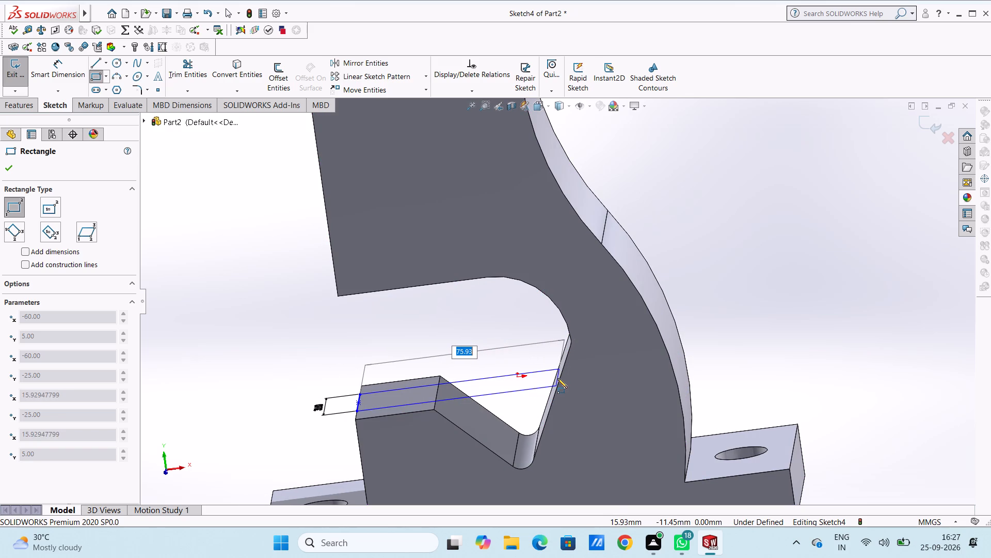
middle_drag(557, 378, 576, 483)
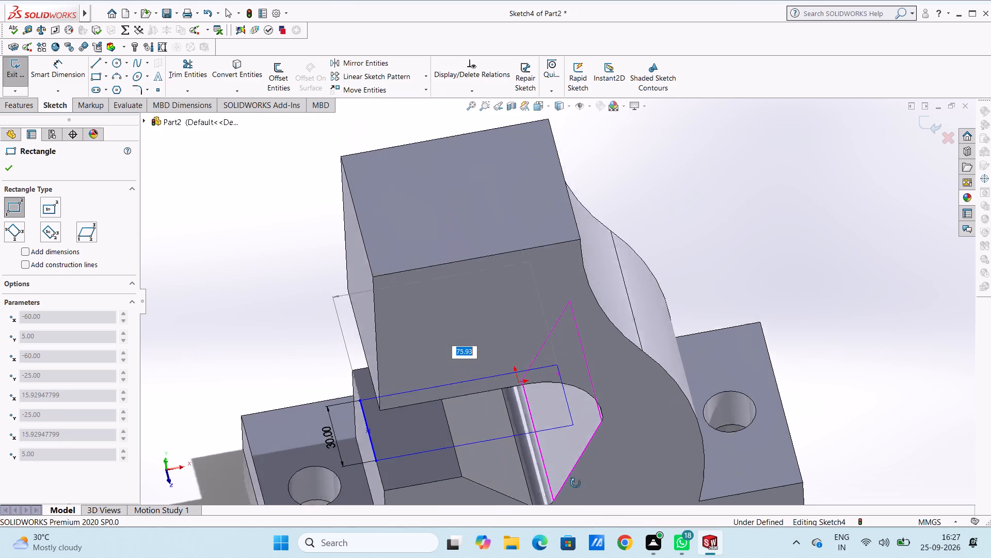
middle_drag(576, 483, 582, 557)
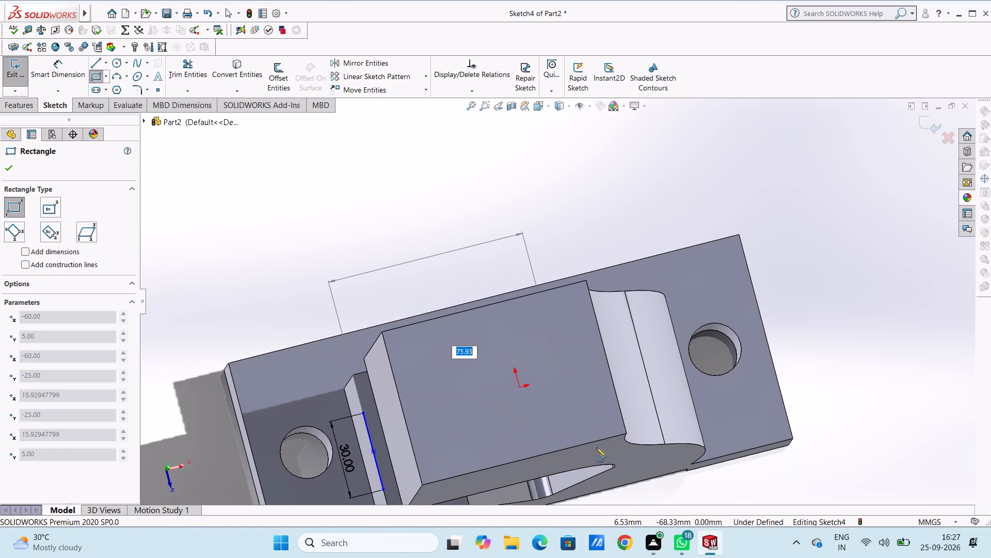
middle_drag(548, 344, 544, 375)
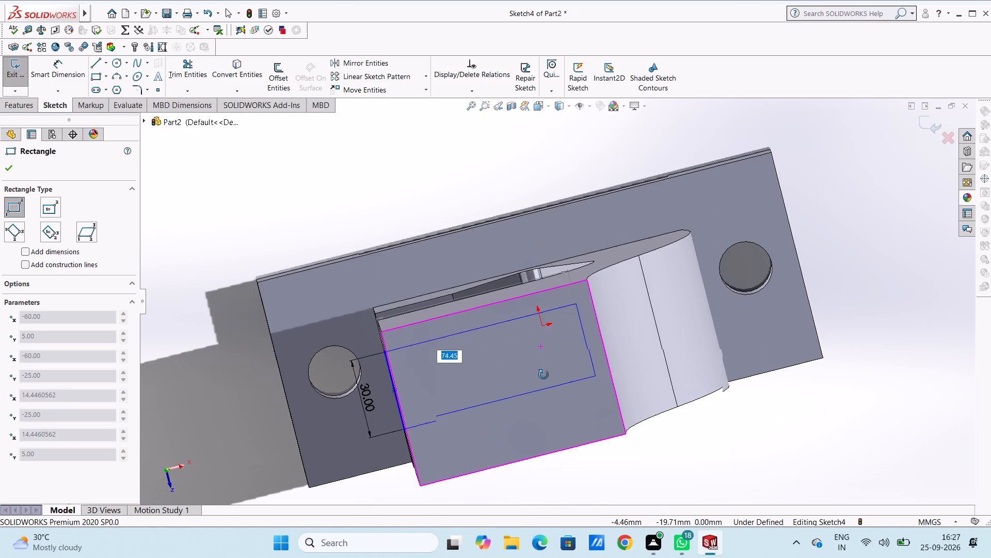
middle_drag(544, 375, 545, 376)
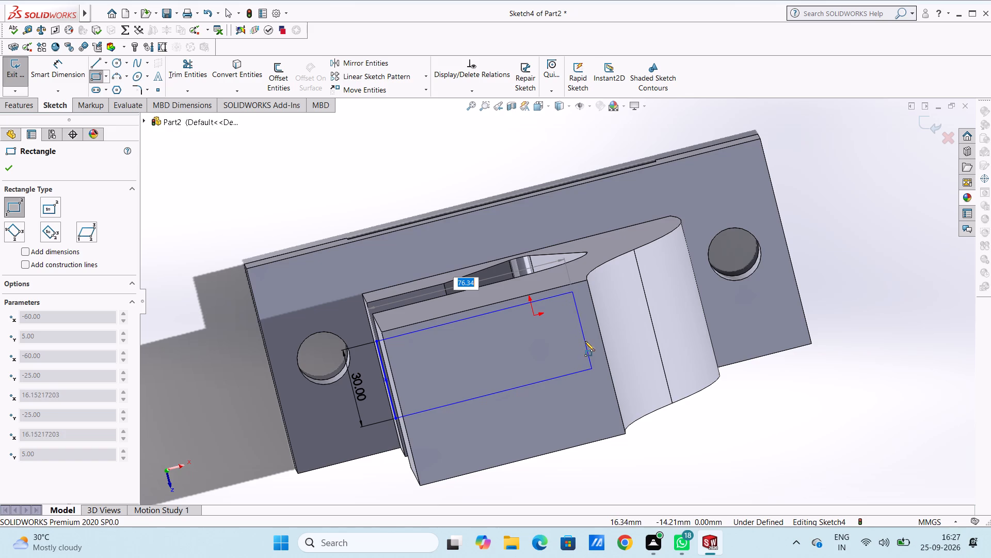
text(75)
key(Return)
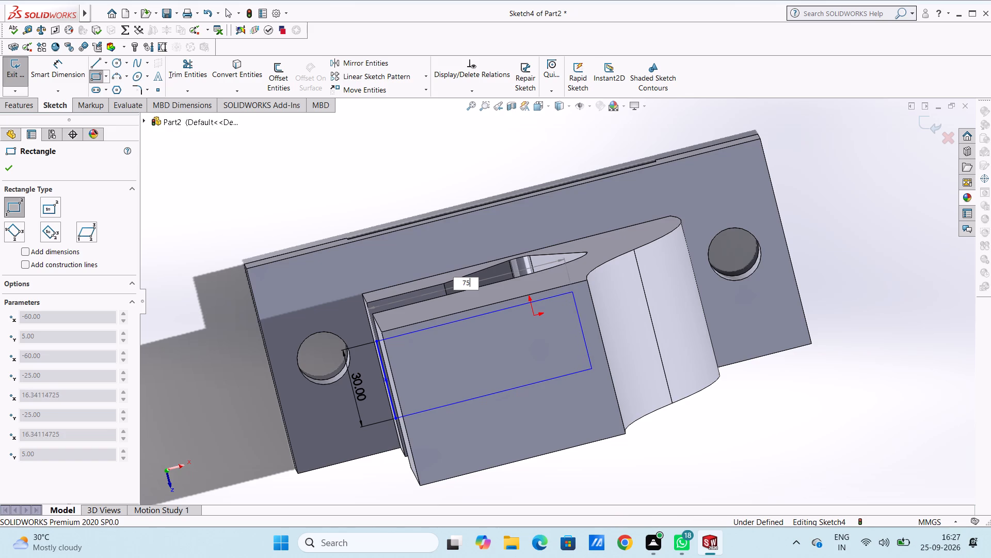
key(Escape)
key(Escape)
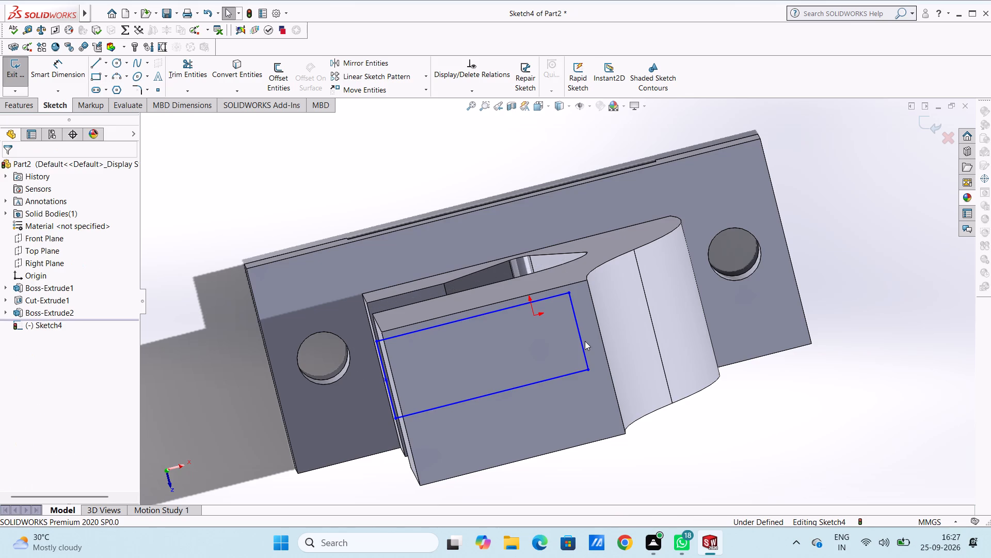
Add driving dimensions in the top view to the rectangle's short outer side and its upper long side.
key(ctrl+5)
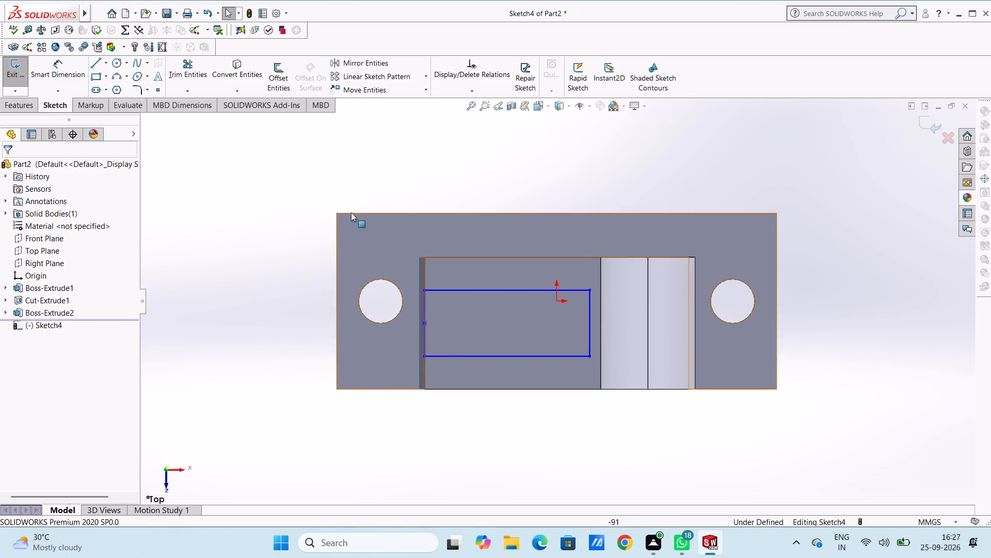
click(59, 62)
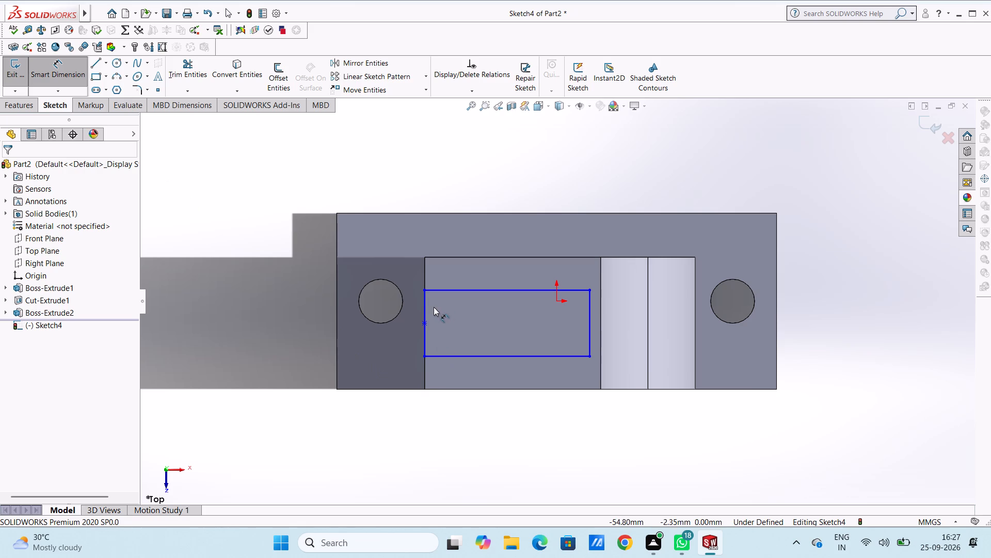
click(425, 307)
click(248, 399)
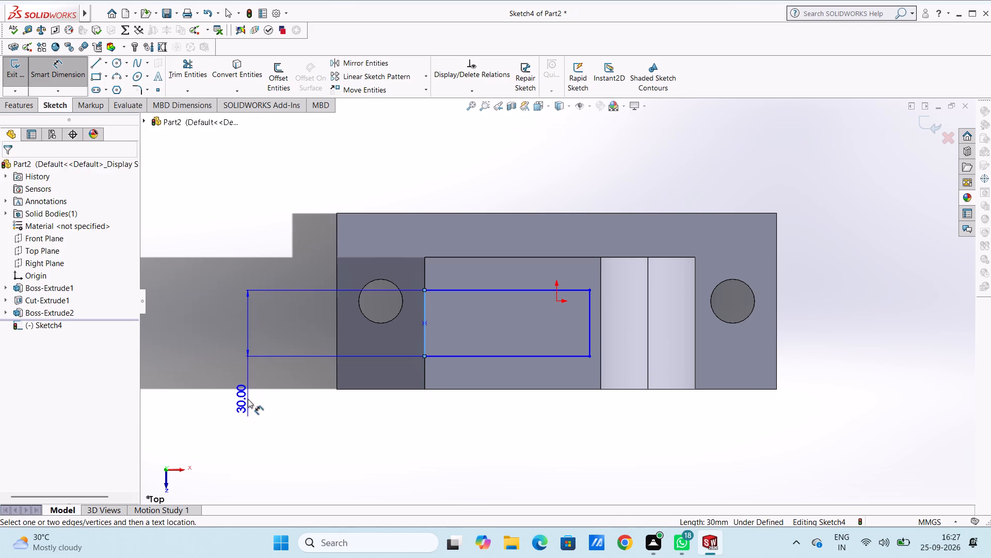
click(196, 383)
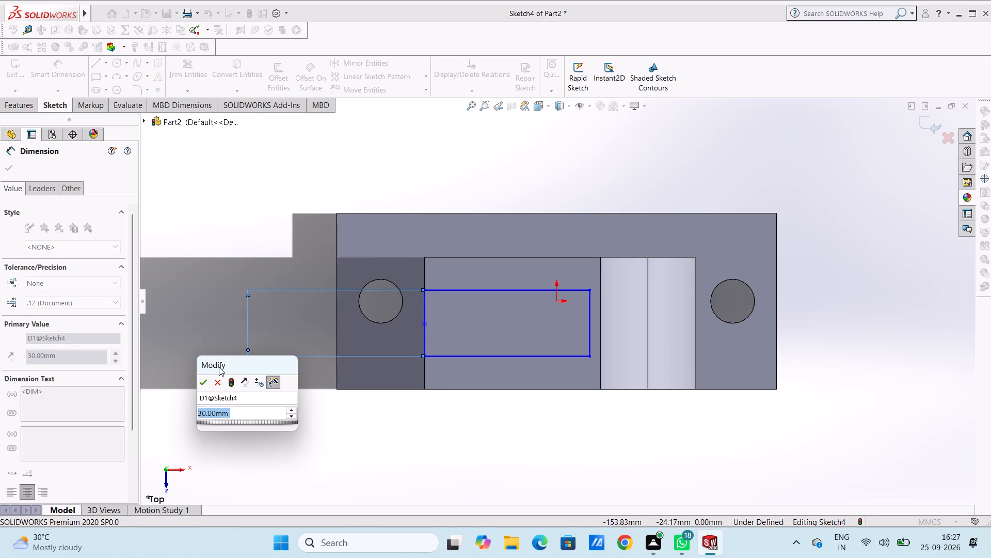
click(207, 380)
click(215, 350)
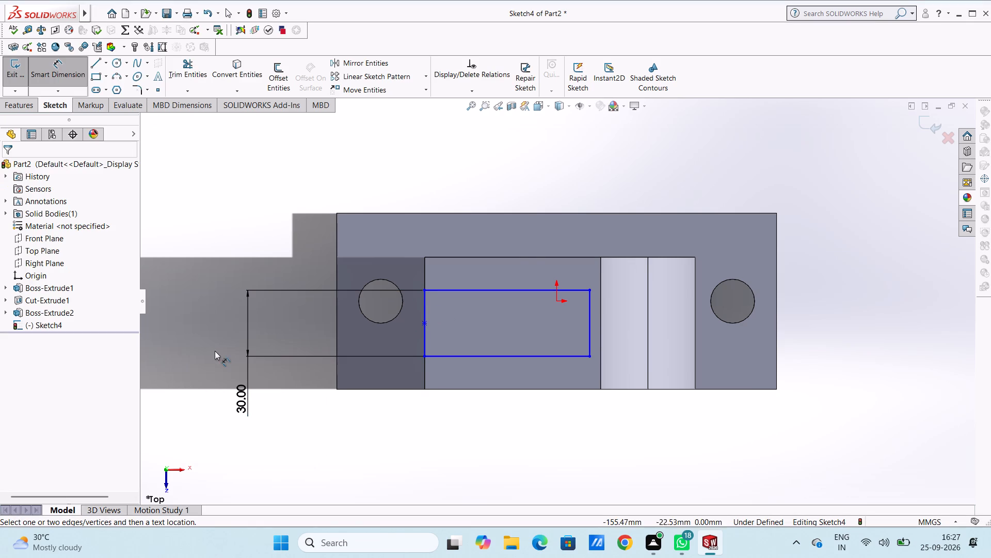
click(524, 288)
click(551, 178)
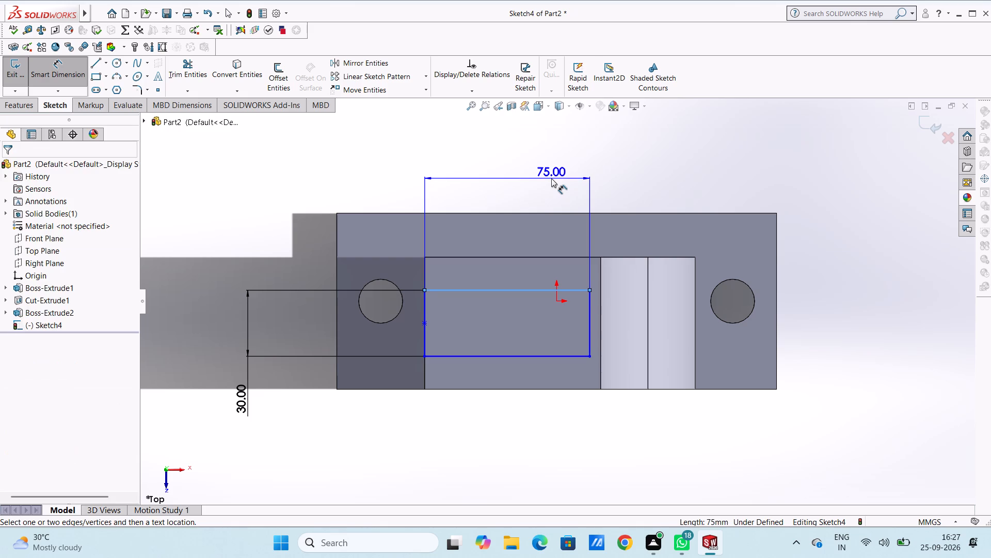
click(505, 161)
click(488, 156)
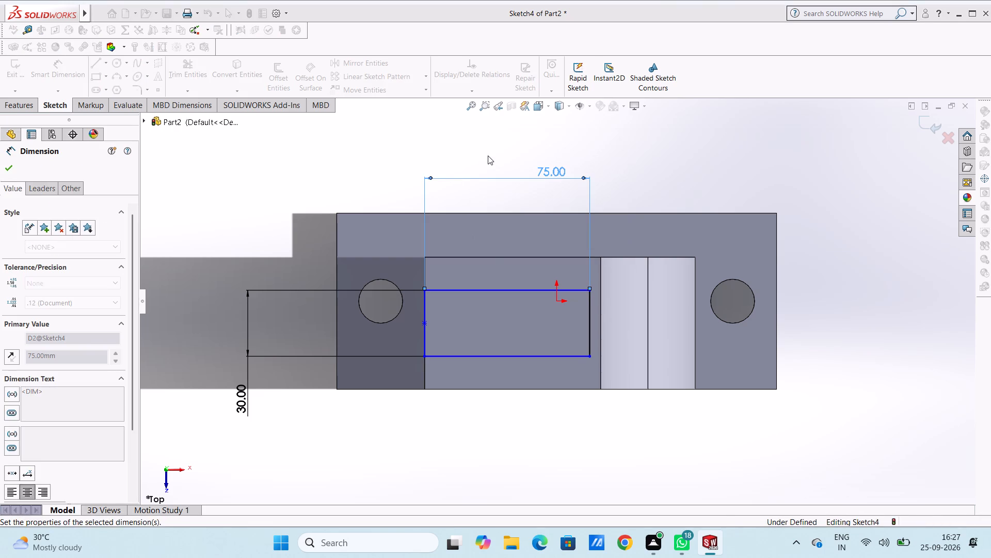
Dimension the horizontal distance between the origin and the midpoint of the rectangle's outer side.
click(555, 301)
click(422, 323)
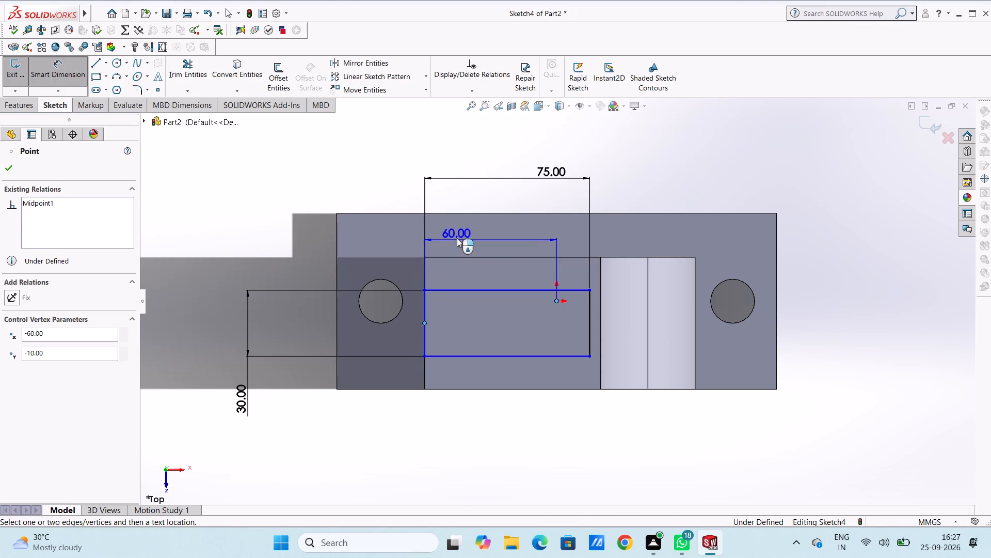
click(460, 231)
click(413, 215)
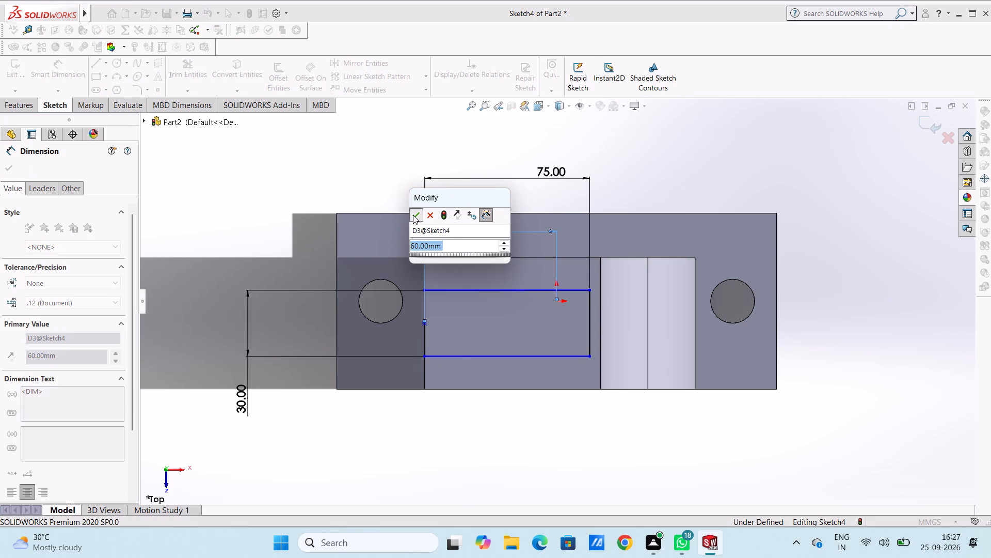
click(388, 177)
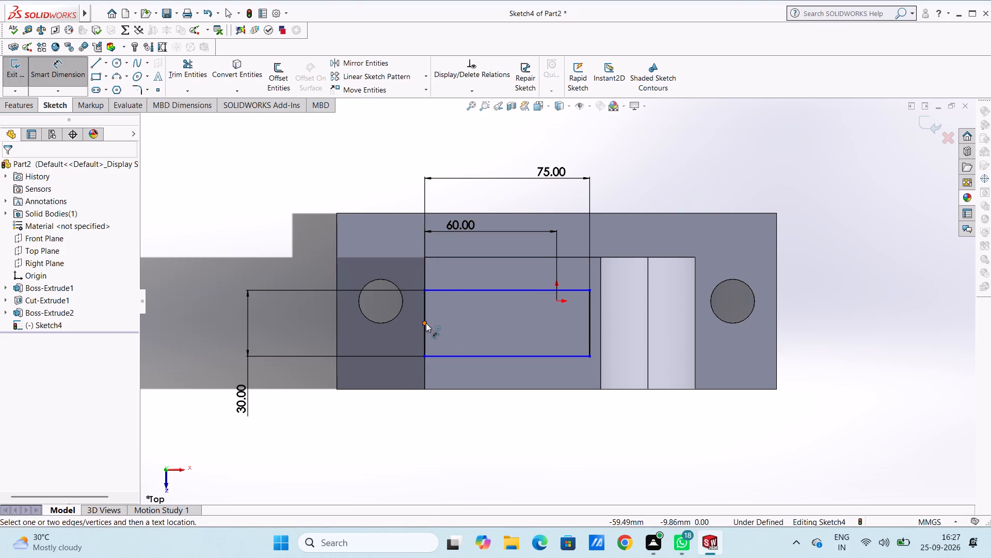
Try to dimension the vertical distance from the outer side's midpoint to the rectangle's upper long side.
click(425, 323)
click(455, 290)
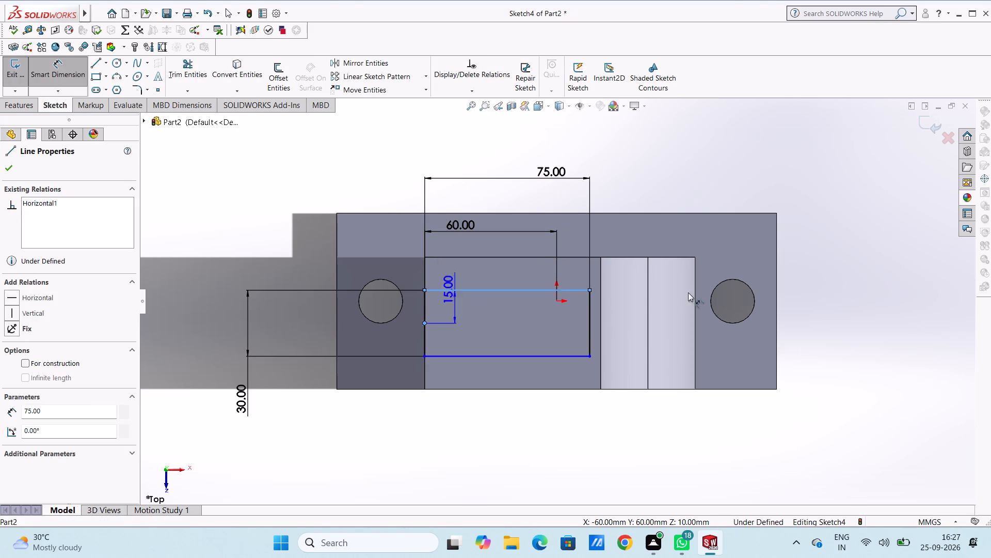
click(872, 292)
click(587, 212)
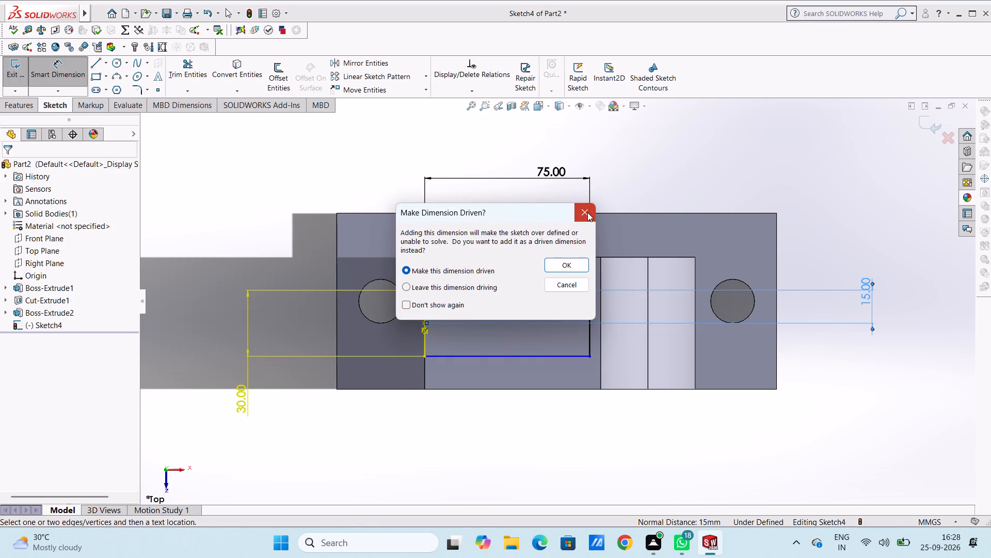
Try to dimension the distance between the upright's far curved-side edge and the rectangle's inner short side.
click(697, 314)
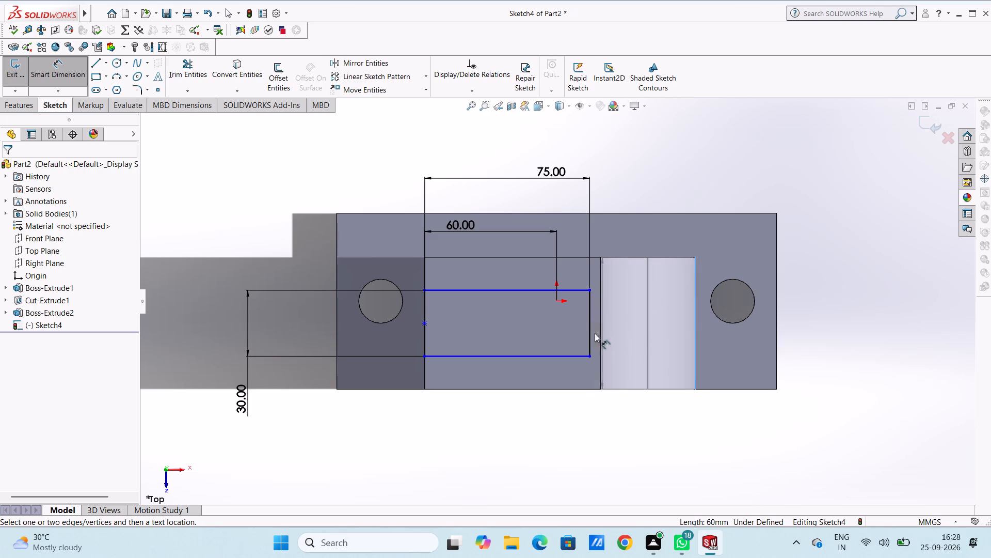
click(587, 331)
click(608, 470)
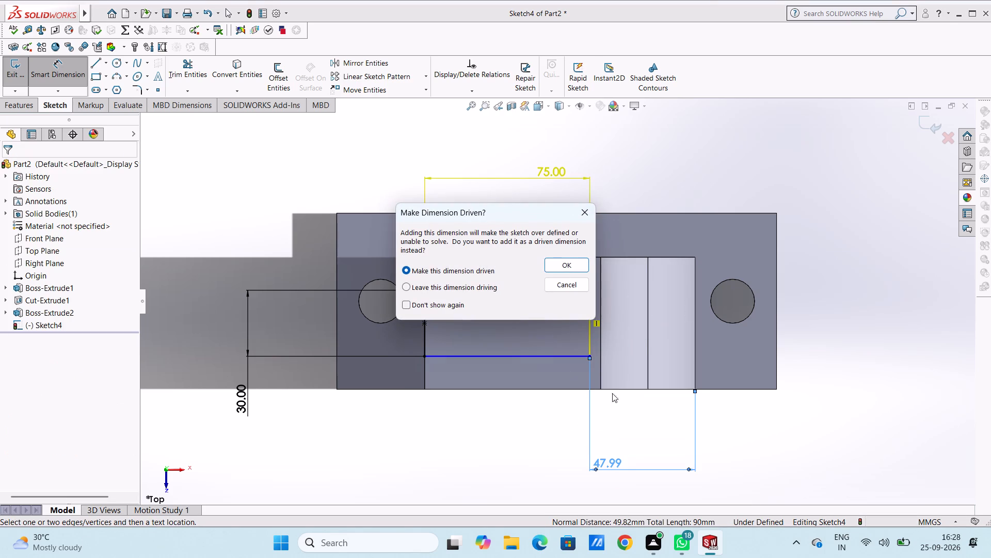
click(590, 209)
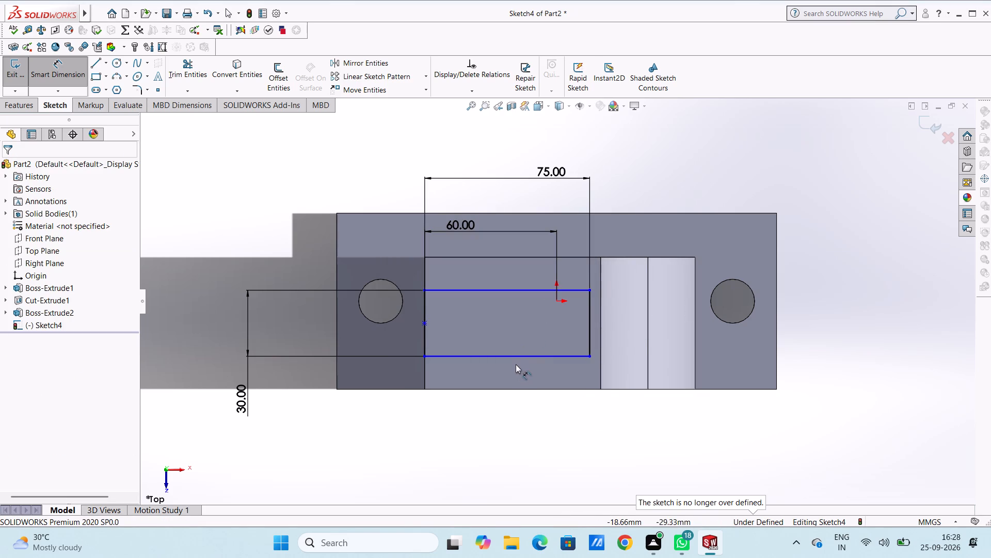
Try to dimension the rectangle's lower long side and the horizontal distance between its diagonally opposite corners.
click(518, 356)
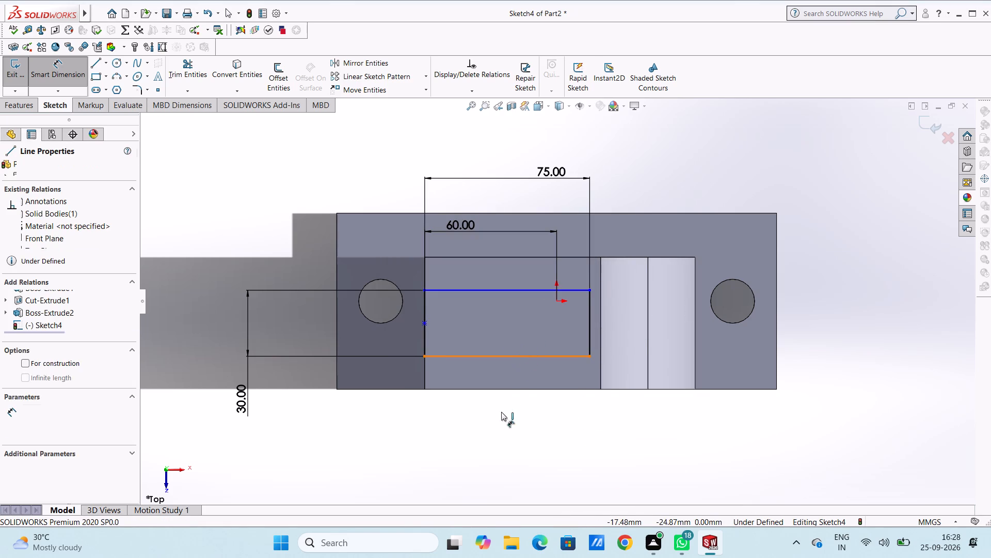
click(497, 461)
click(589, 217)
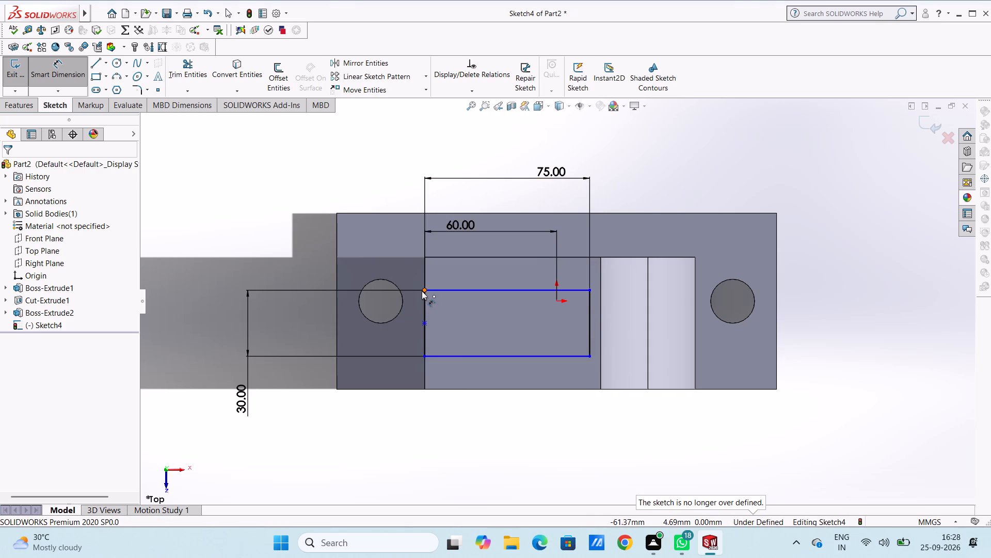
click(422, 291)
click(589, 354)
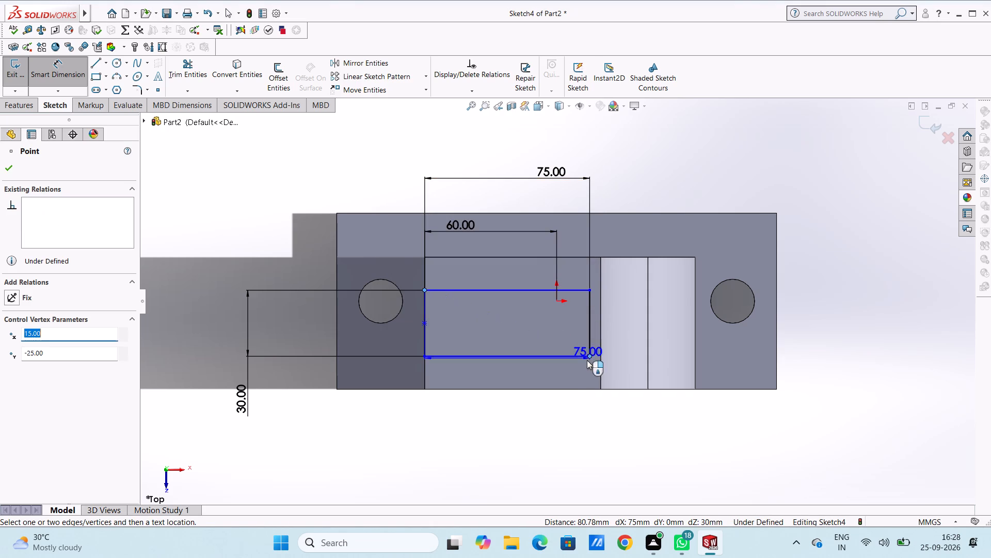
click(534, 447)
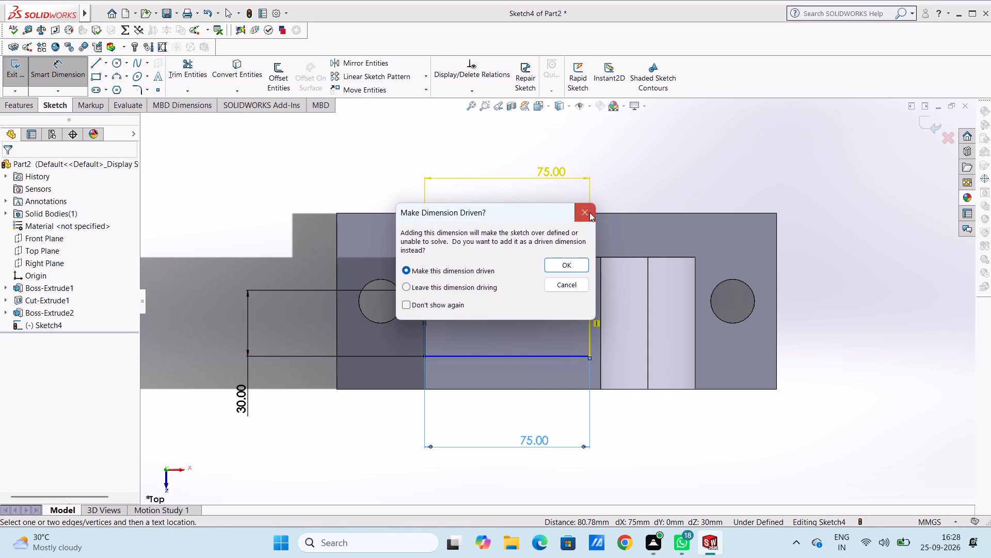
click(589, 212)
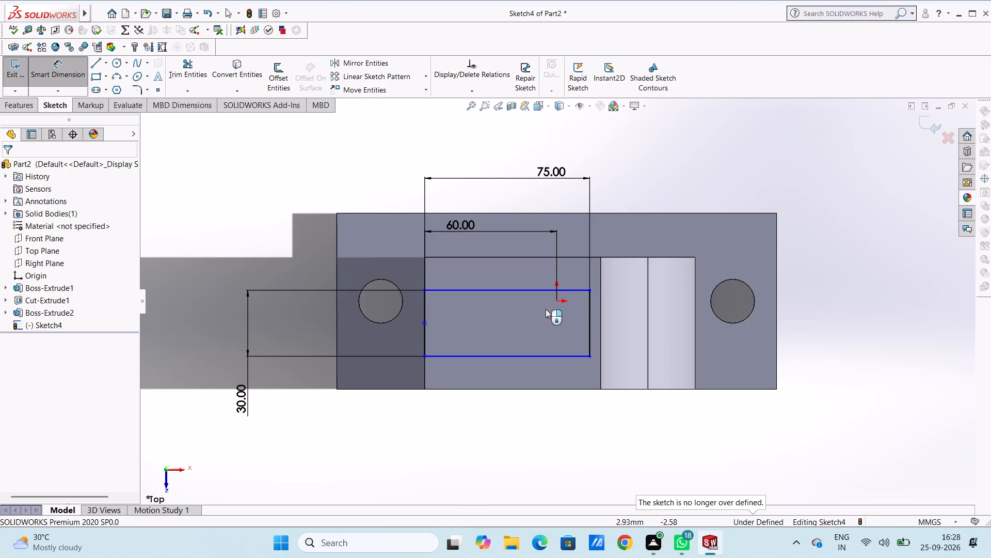
Dimension the vertical distance between the origin and the rectangle's upper long side.
click(554, 300)
click(566, 290)
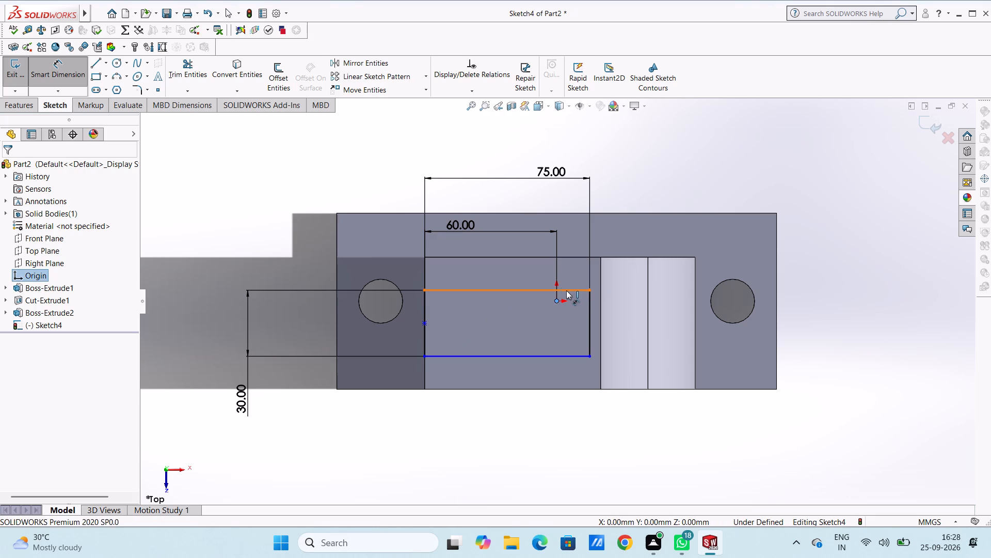
click(853, 301)
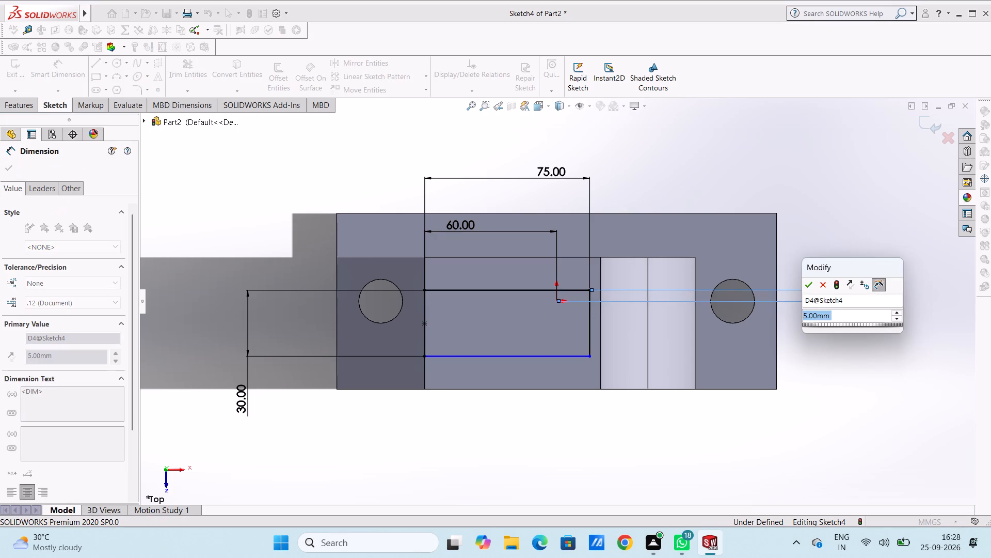
click(806, 287)
click(865, 198)
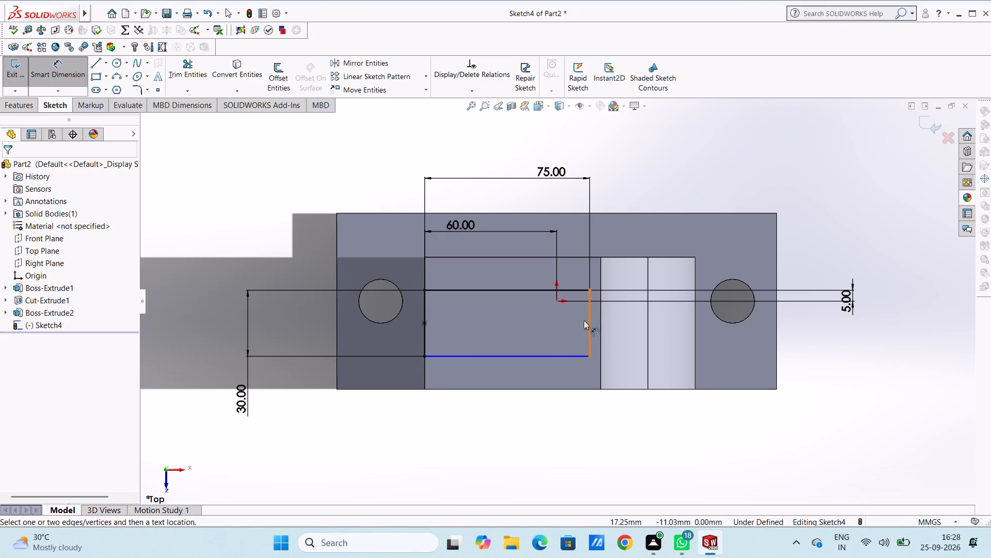
Dimension the vertical distance between the origin and the rectangle's lower long side, and finish dimensioning.
click(554, 300)
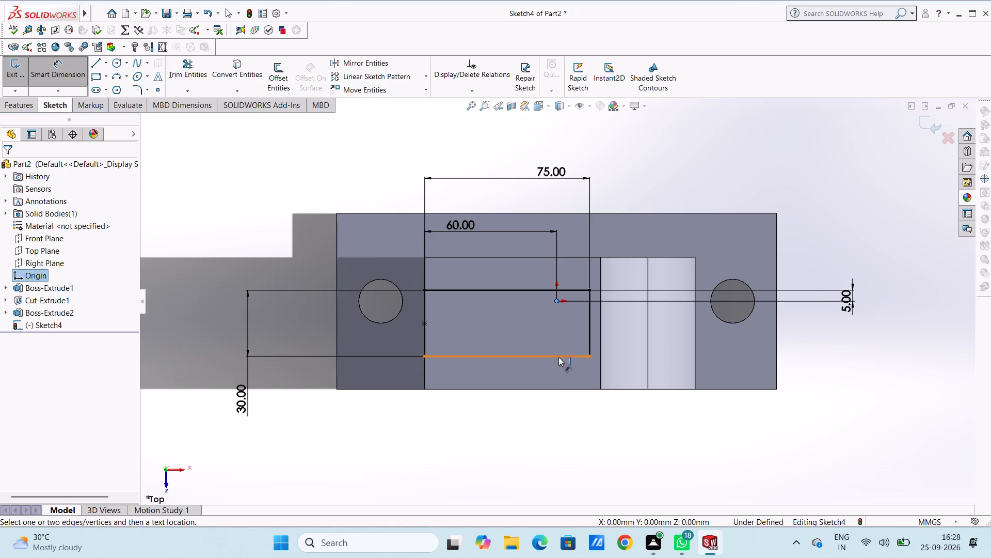
click(558, 356)
click(885, 351)
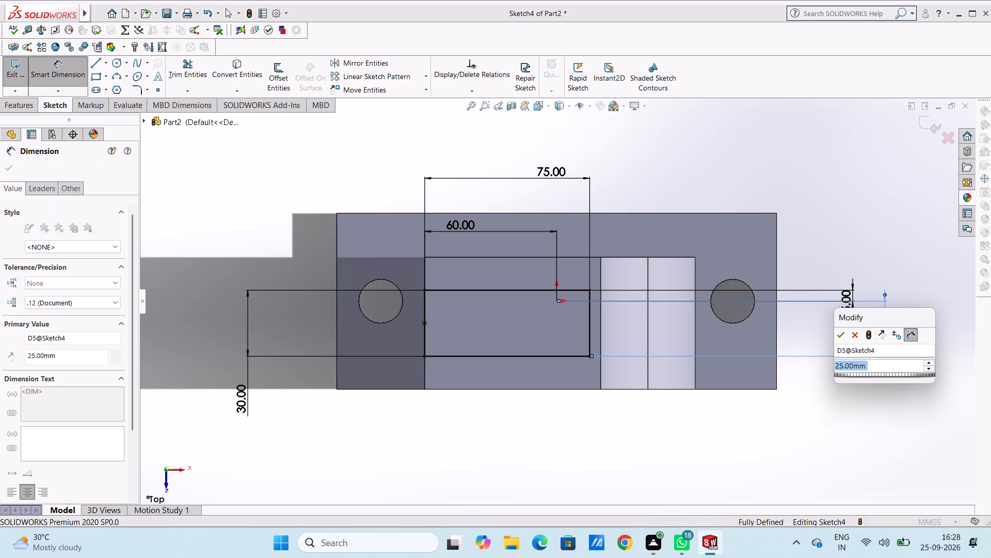
click(841, 335)
click(819, 339)
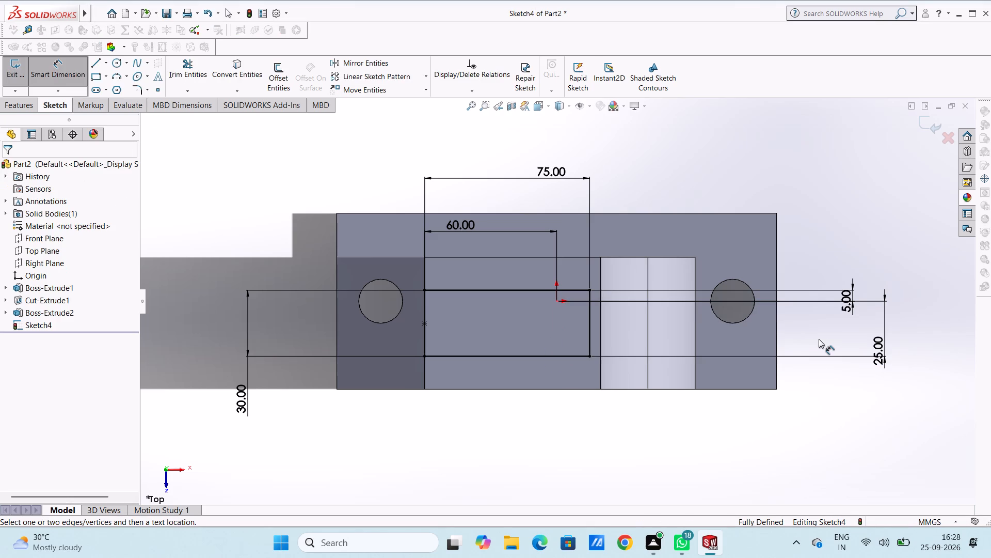
key(Escape)
key(Escape)
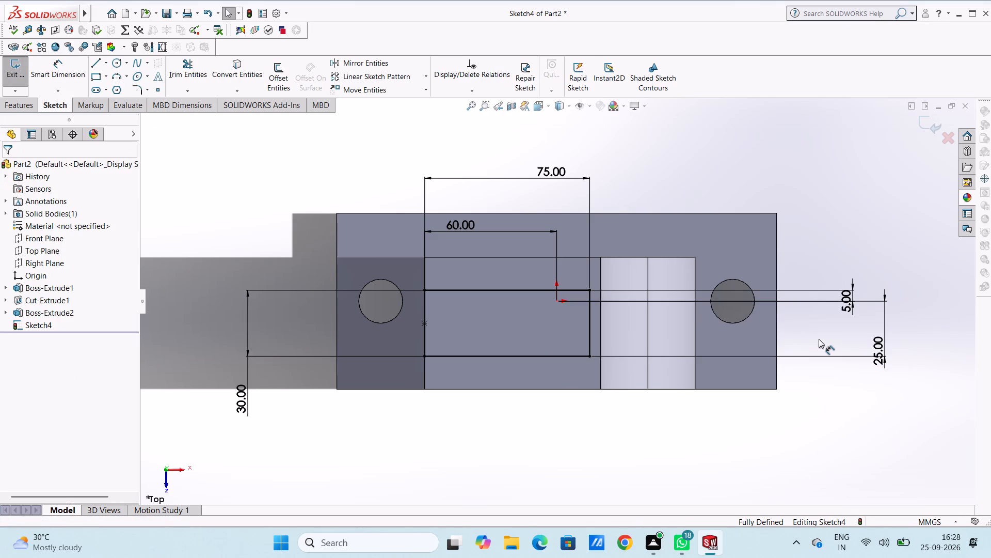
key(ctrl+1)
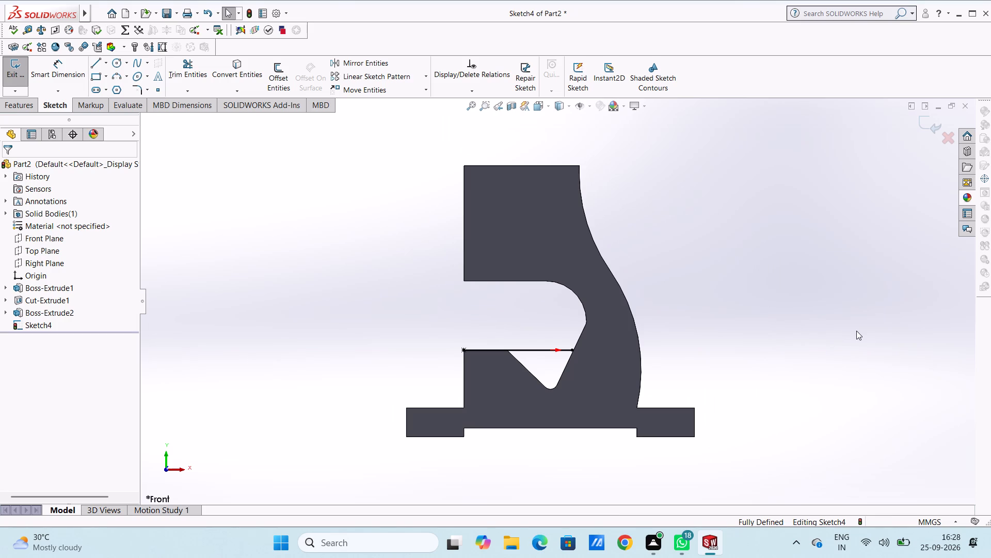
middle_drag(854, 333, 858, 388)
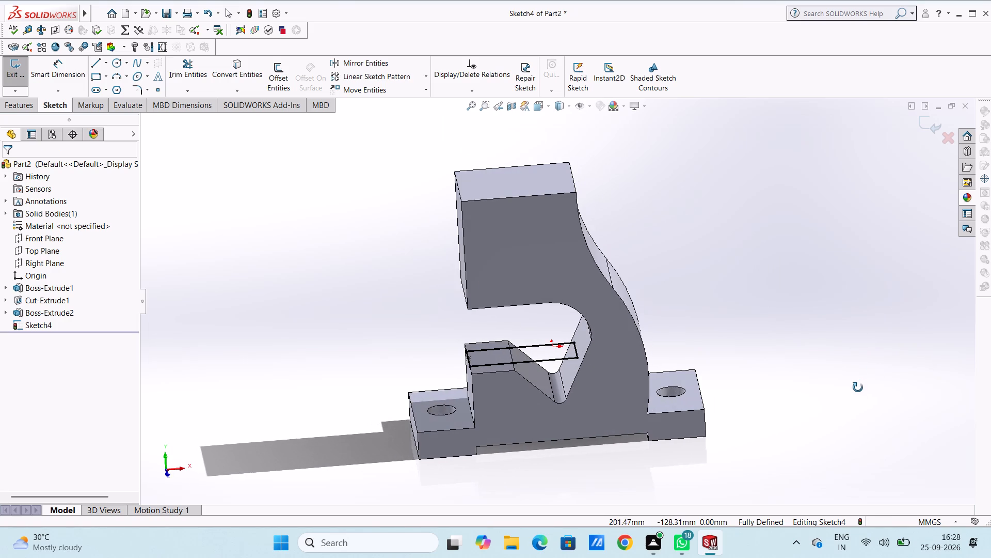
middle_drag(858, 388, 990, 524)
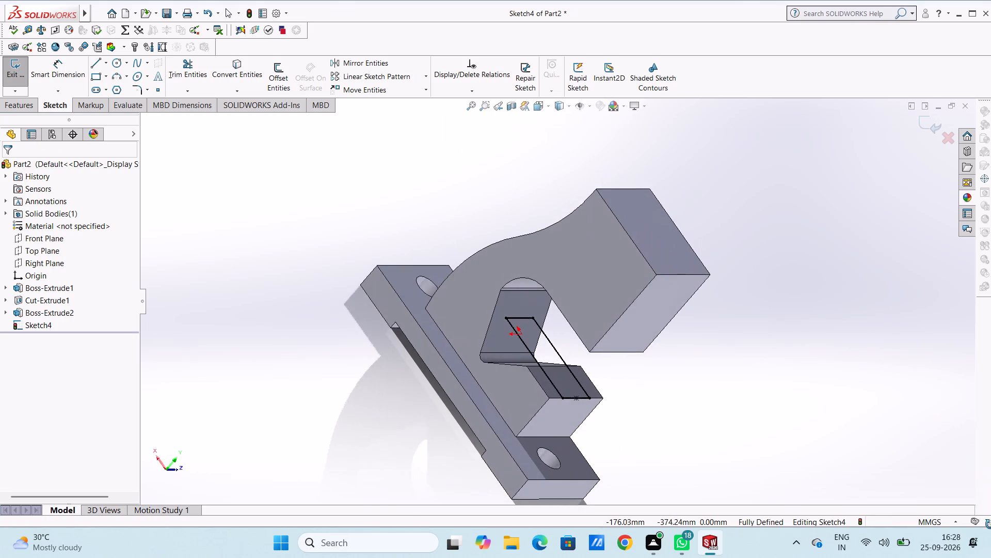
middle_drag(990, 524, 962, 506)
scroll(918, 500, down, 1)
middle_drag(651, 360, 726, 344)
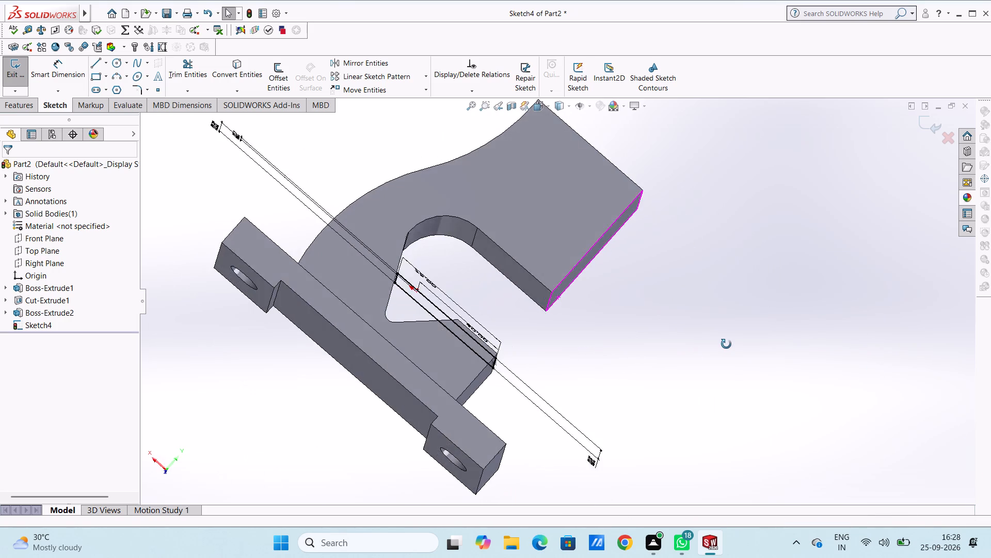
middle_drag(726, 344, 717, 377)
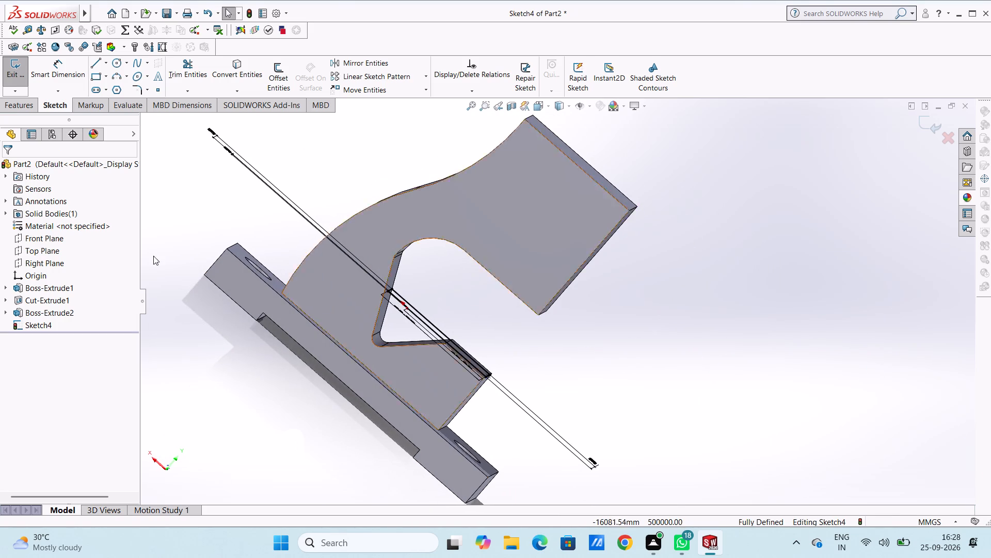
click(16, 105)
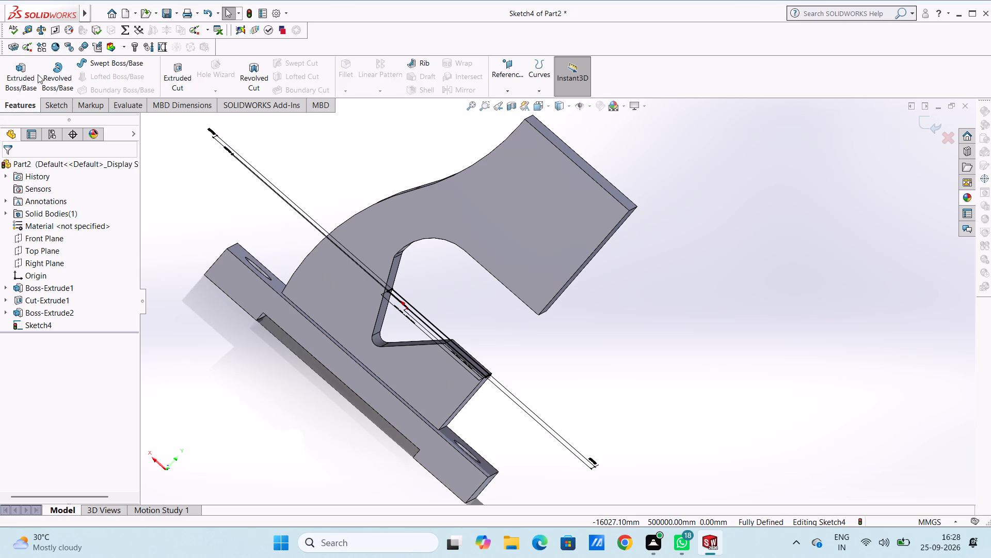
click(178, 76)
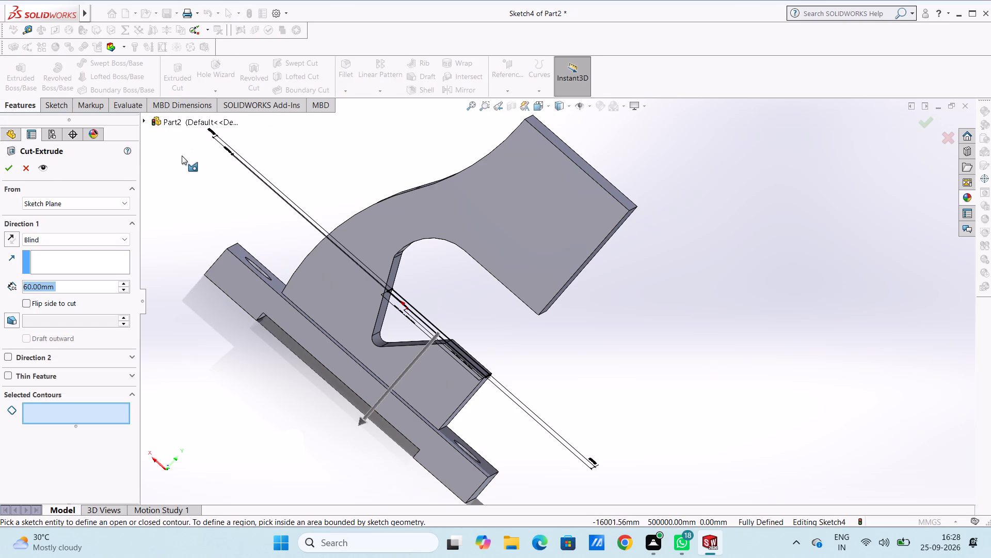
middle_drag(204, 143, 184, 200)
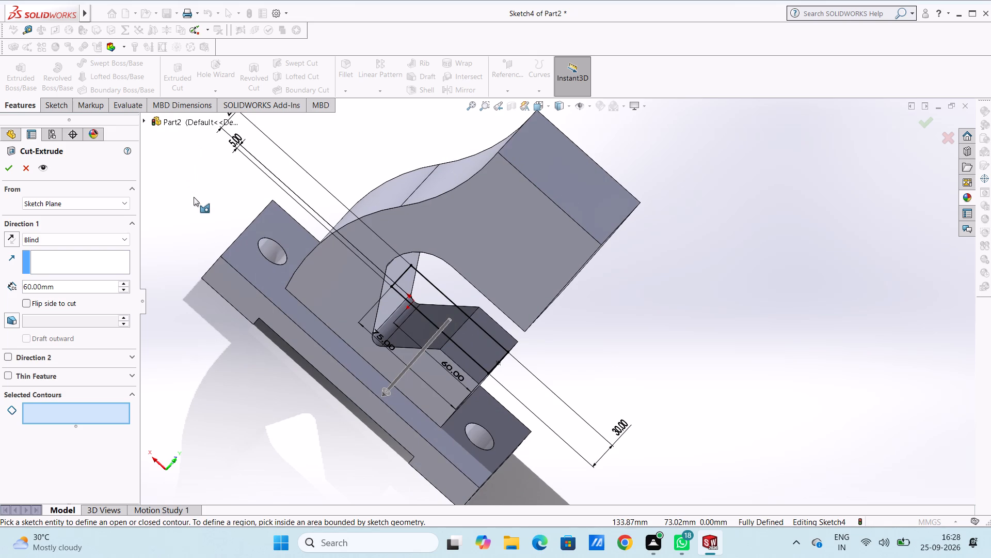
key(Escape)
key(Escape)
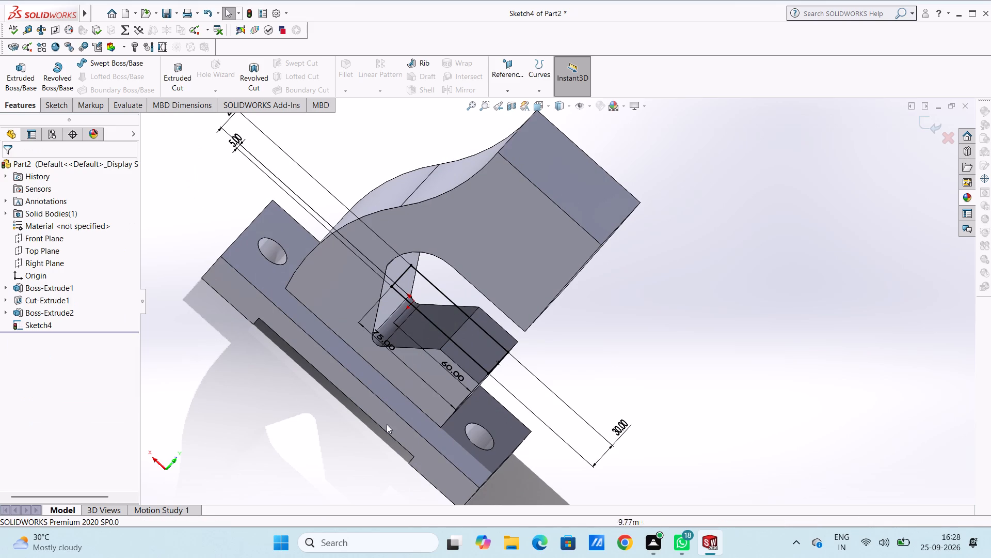
Delete the 60 mm horizontal origin dimension and the 75 mm length dimension from the rectangle sketch.
double_click(422, 378)
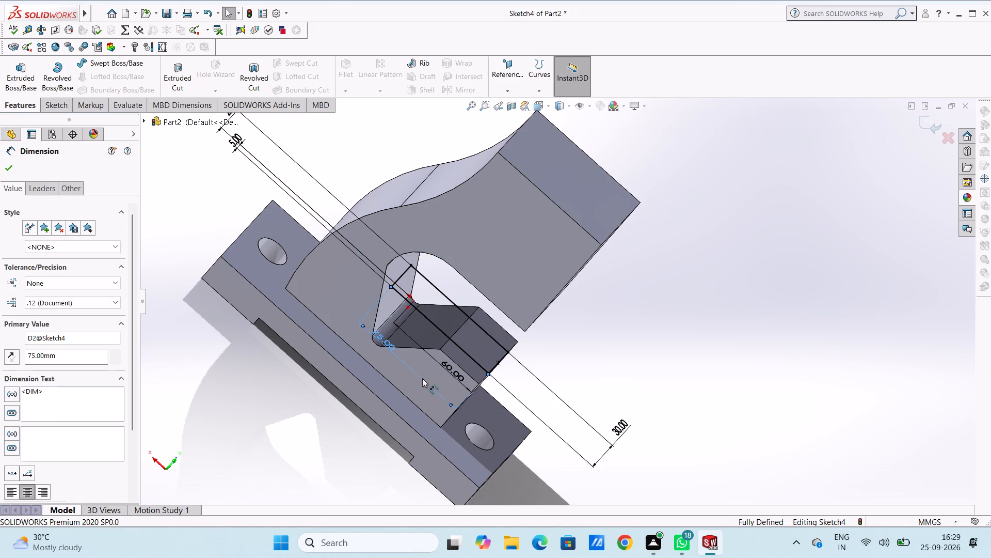
click(277, 436)
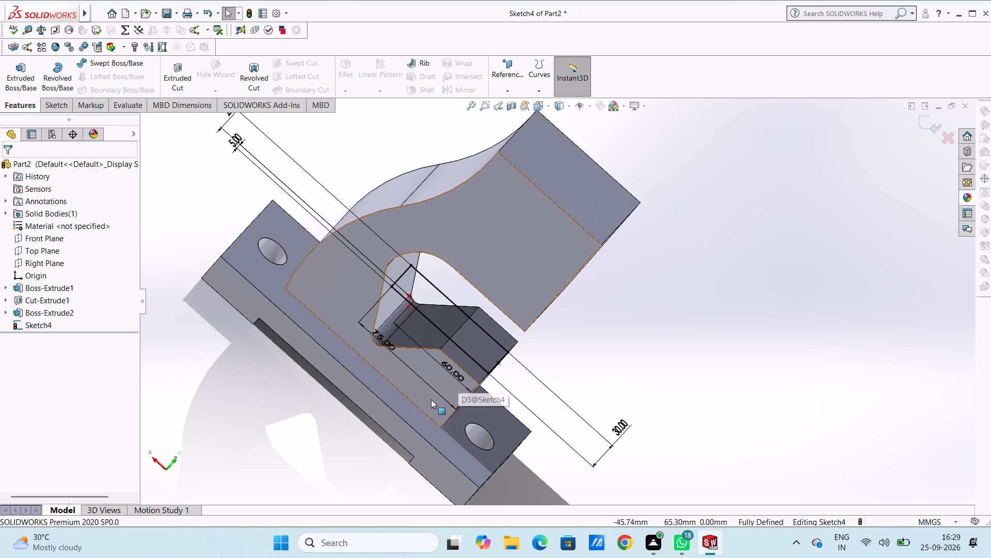
click(450, 372)
key(Delete)
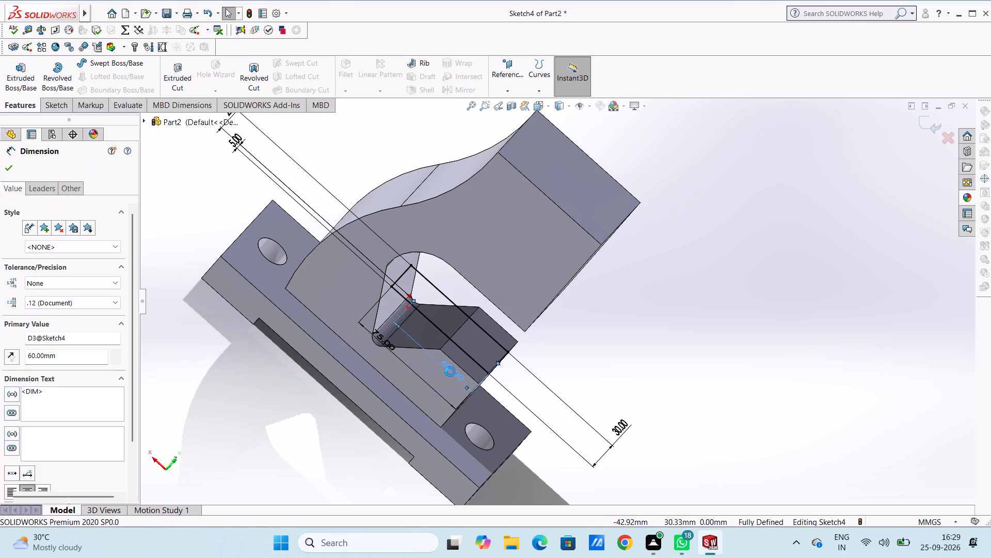
click(388, 348)
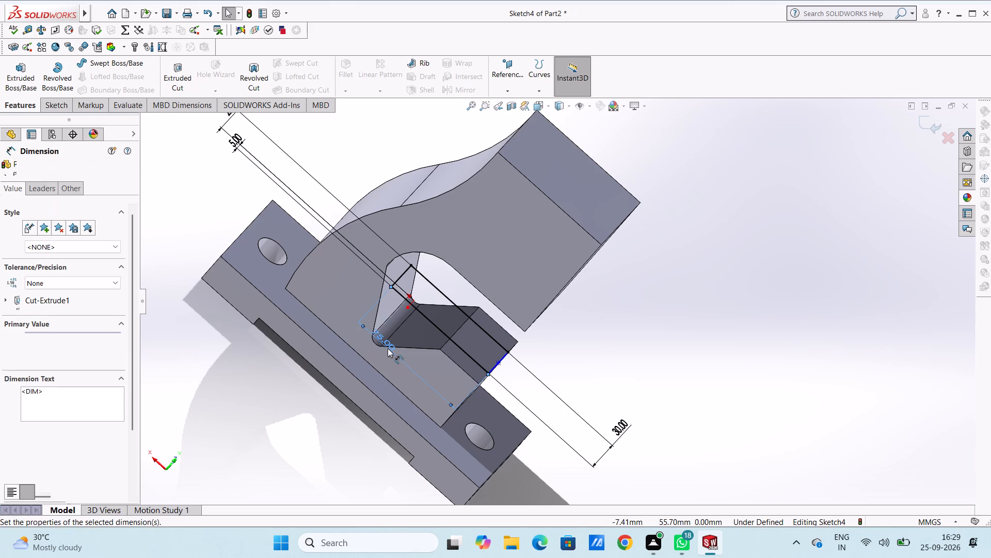
key(Delete)
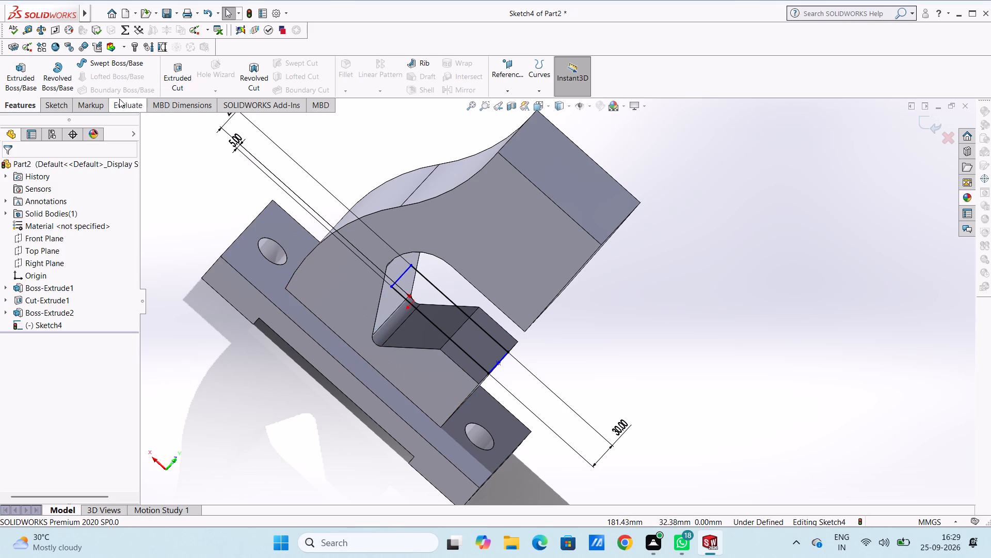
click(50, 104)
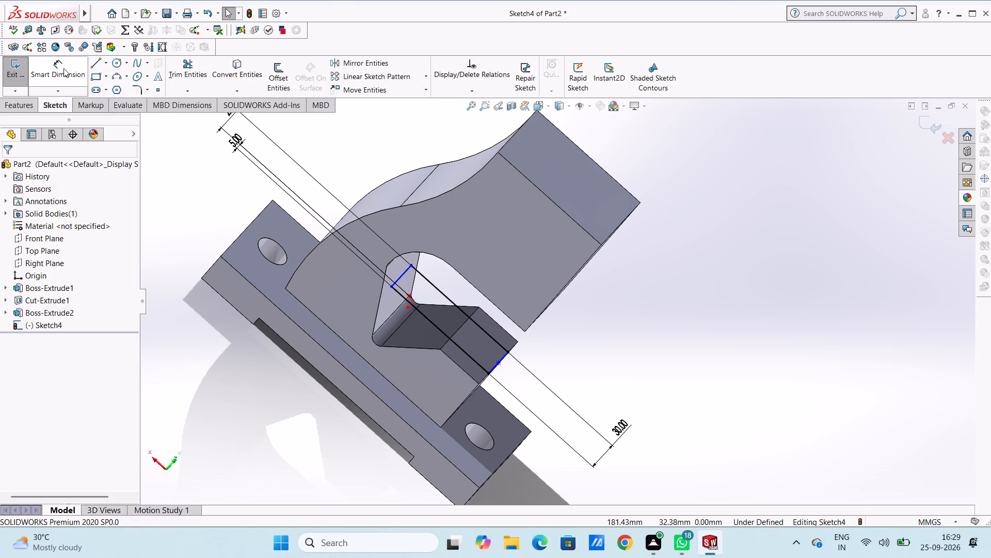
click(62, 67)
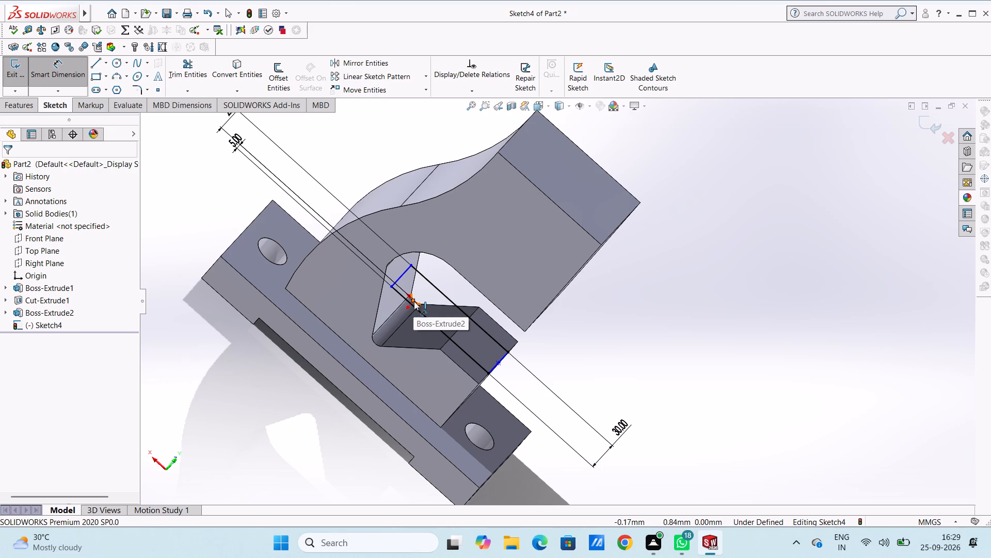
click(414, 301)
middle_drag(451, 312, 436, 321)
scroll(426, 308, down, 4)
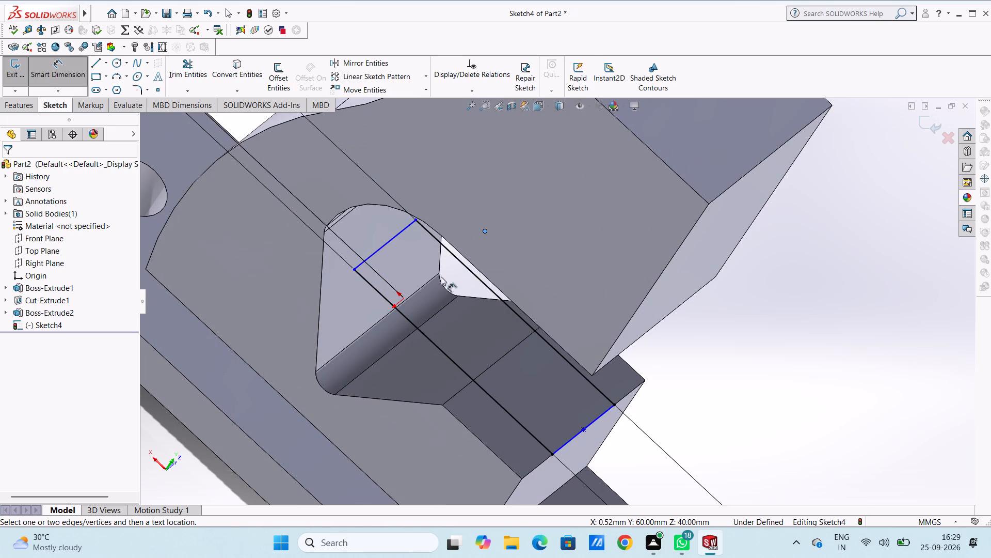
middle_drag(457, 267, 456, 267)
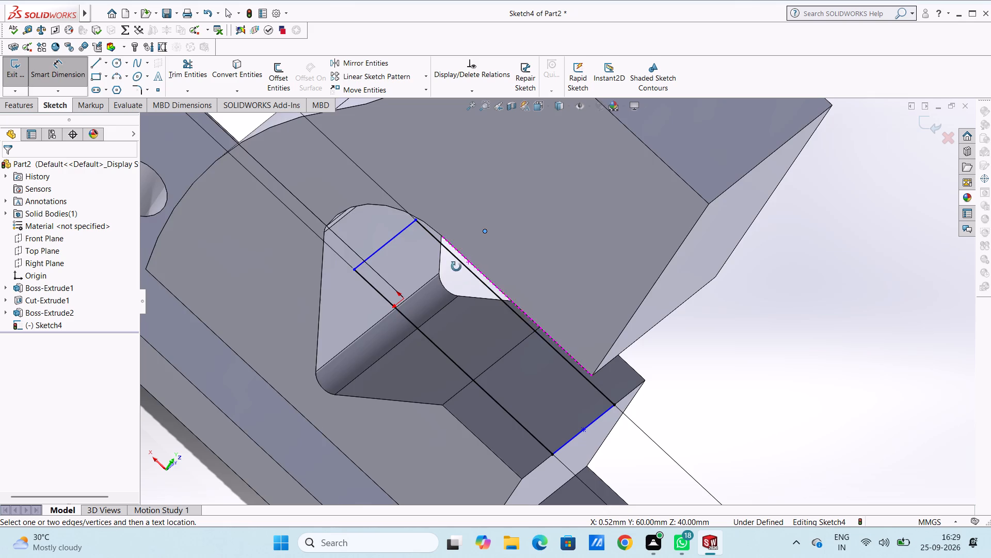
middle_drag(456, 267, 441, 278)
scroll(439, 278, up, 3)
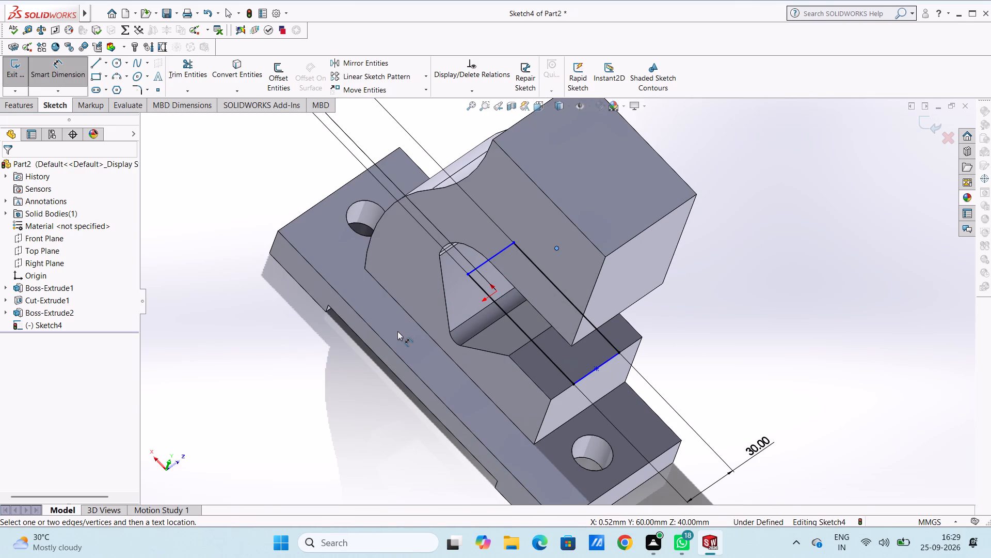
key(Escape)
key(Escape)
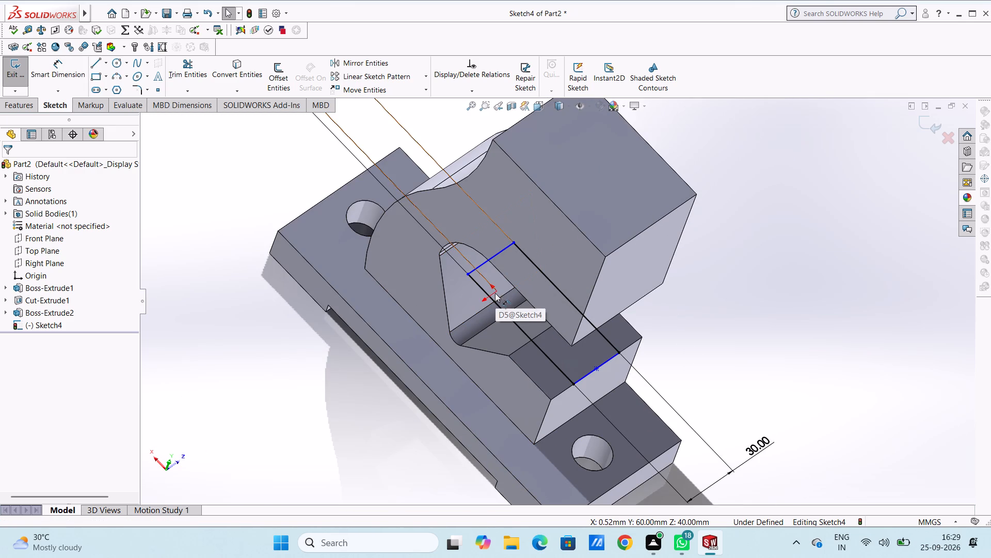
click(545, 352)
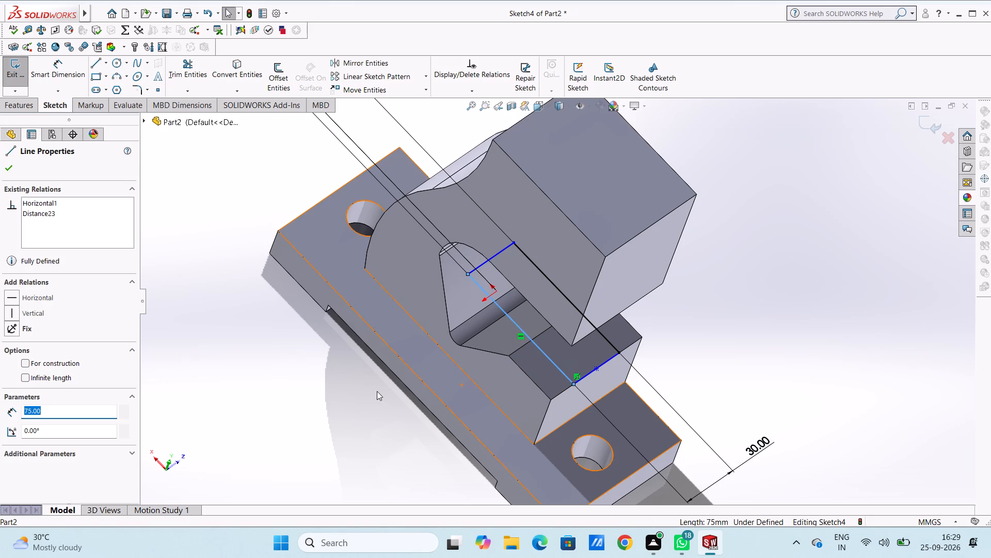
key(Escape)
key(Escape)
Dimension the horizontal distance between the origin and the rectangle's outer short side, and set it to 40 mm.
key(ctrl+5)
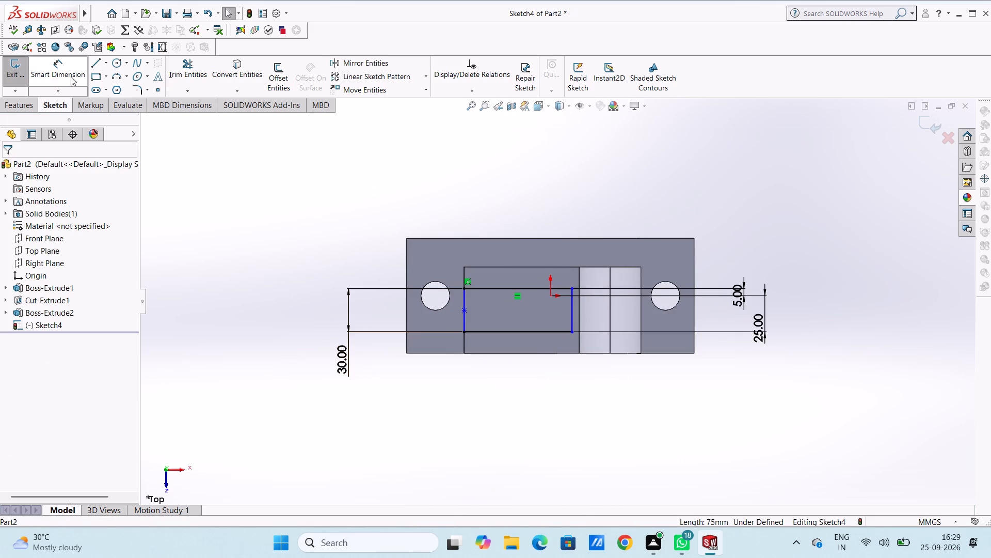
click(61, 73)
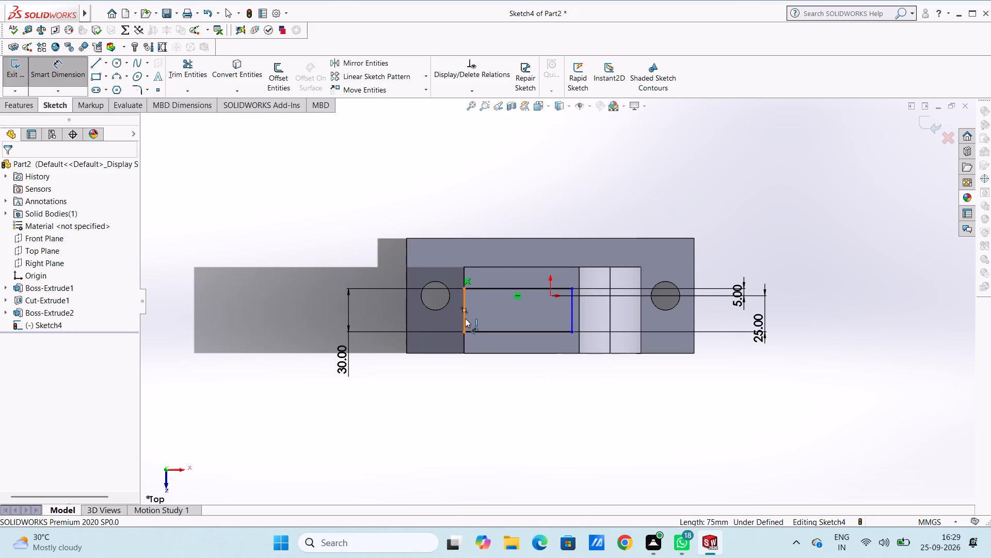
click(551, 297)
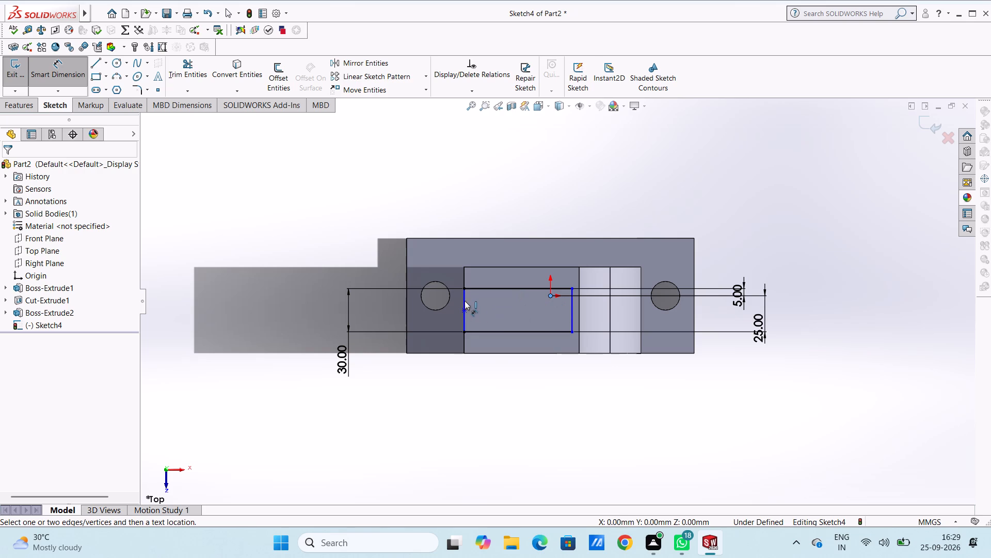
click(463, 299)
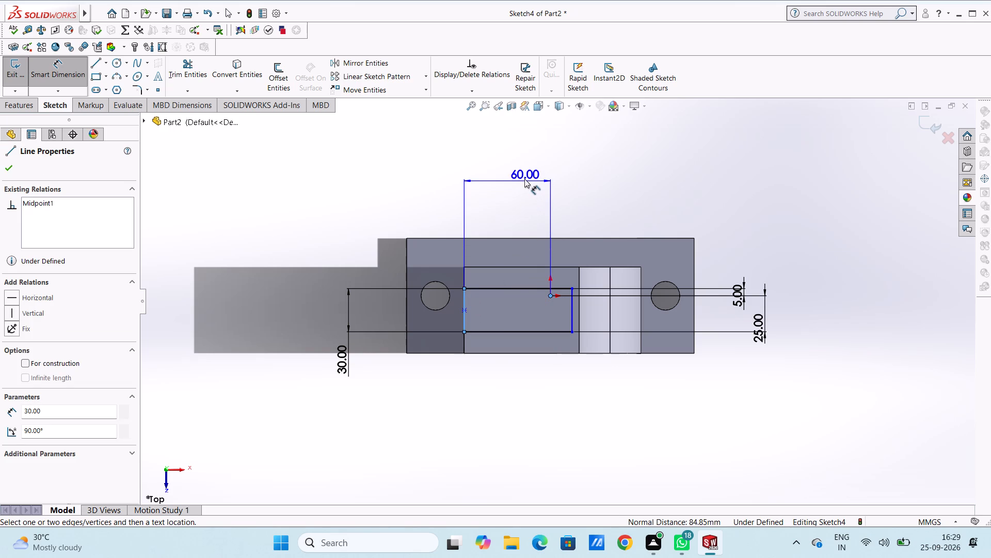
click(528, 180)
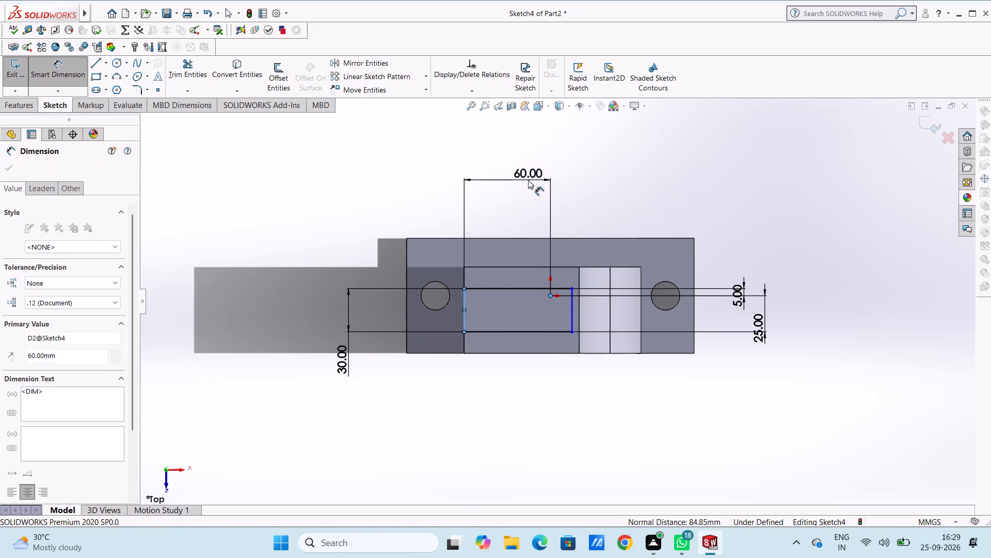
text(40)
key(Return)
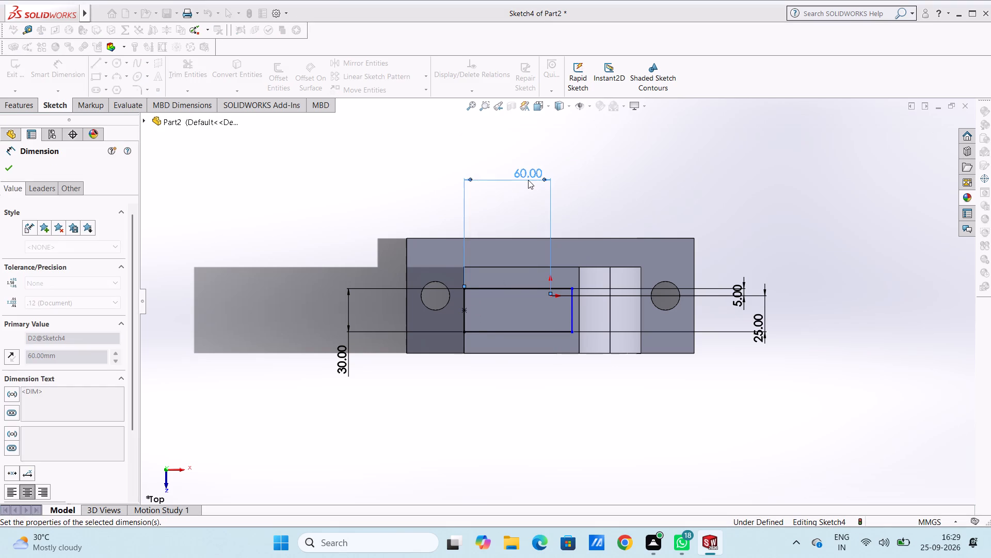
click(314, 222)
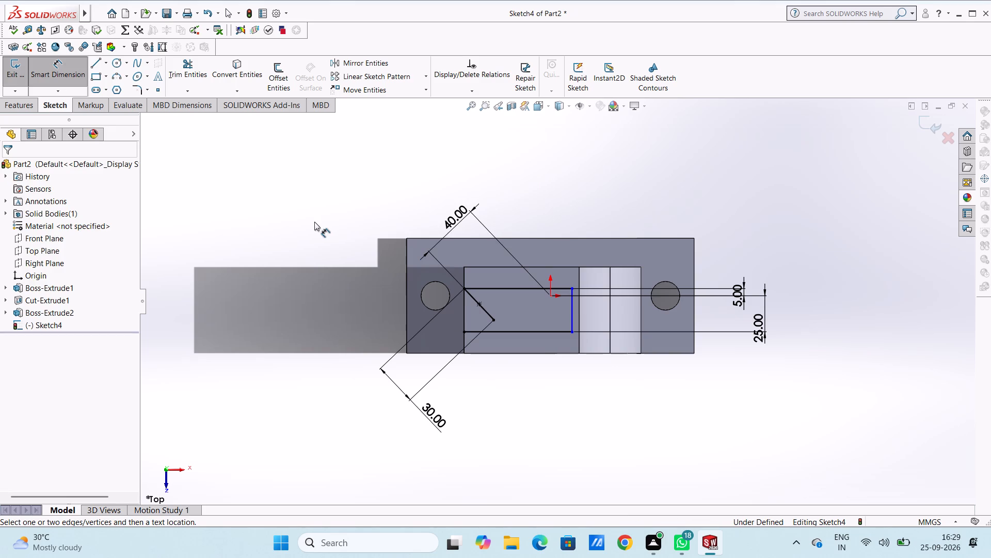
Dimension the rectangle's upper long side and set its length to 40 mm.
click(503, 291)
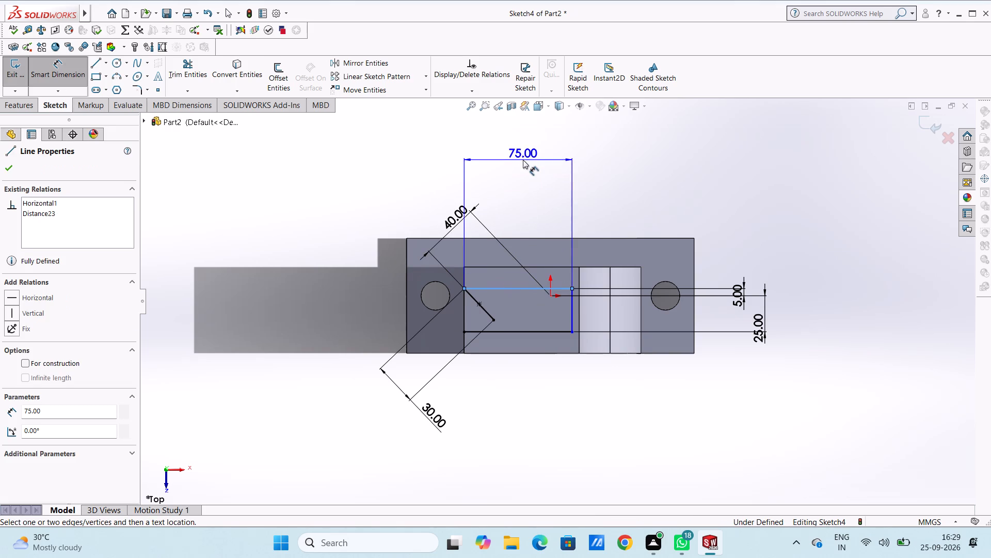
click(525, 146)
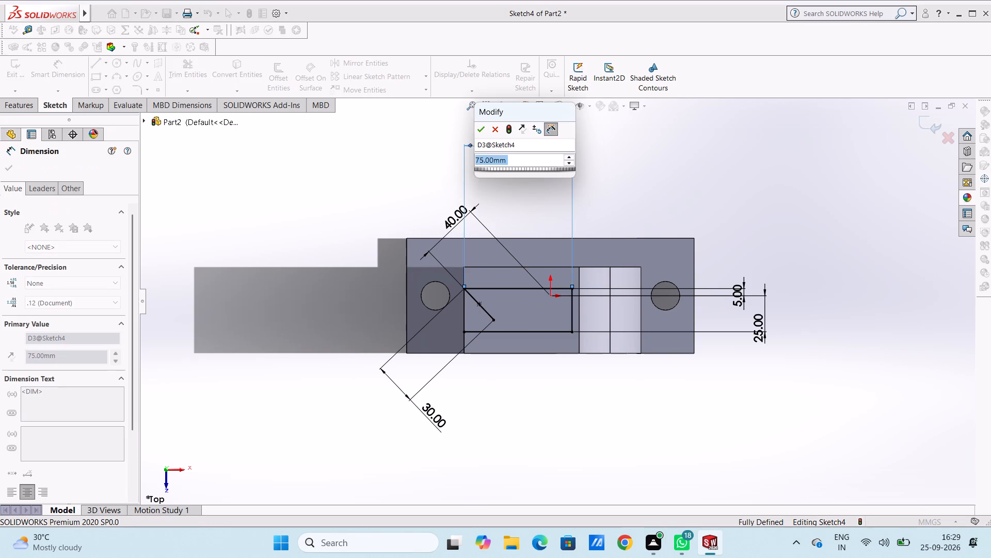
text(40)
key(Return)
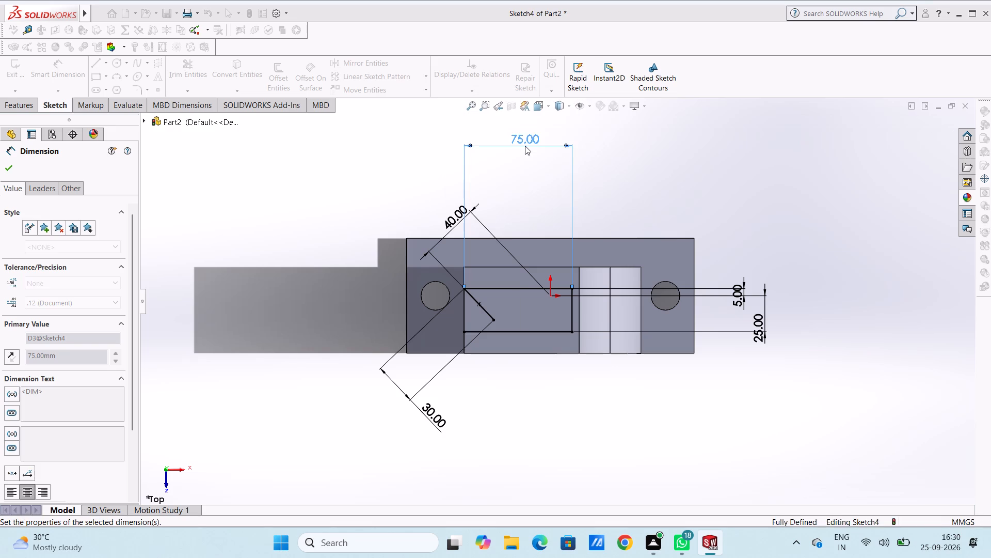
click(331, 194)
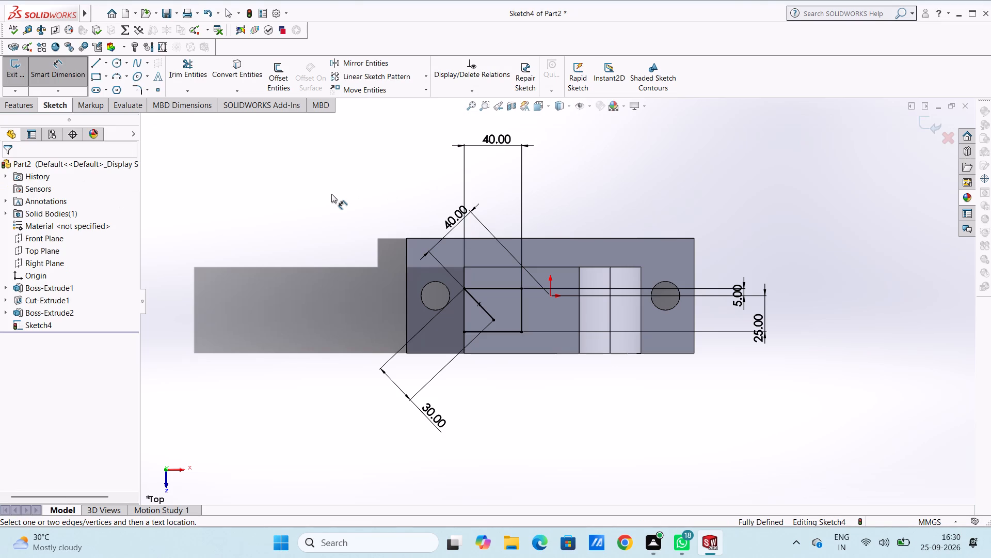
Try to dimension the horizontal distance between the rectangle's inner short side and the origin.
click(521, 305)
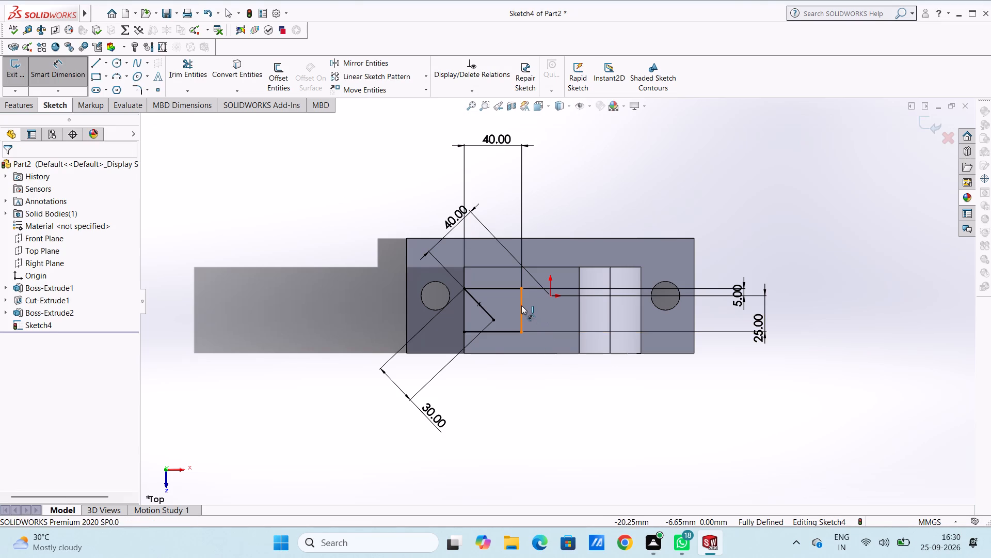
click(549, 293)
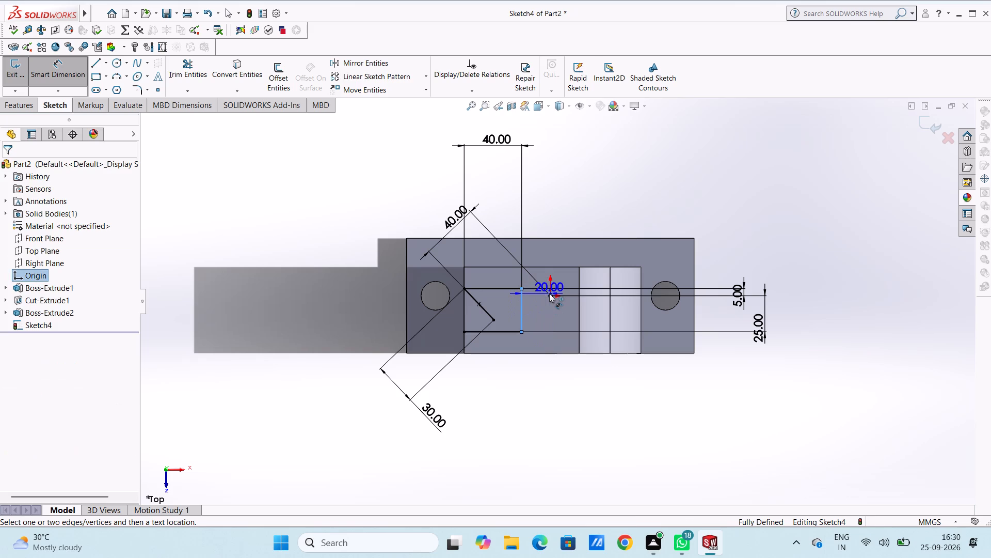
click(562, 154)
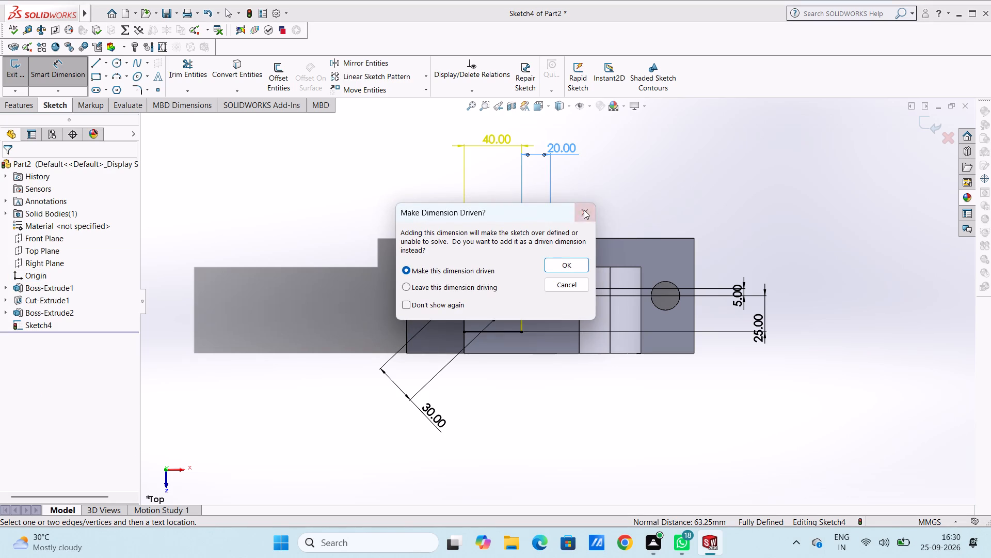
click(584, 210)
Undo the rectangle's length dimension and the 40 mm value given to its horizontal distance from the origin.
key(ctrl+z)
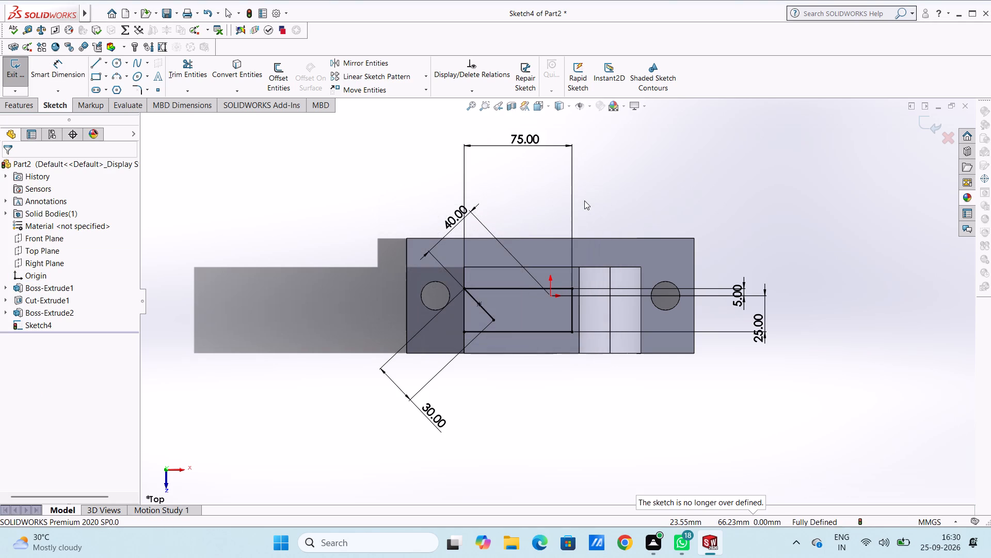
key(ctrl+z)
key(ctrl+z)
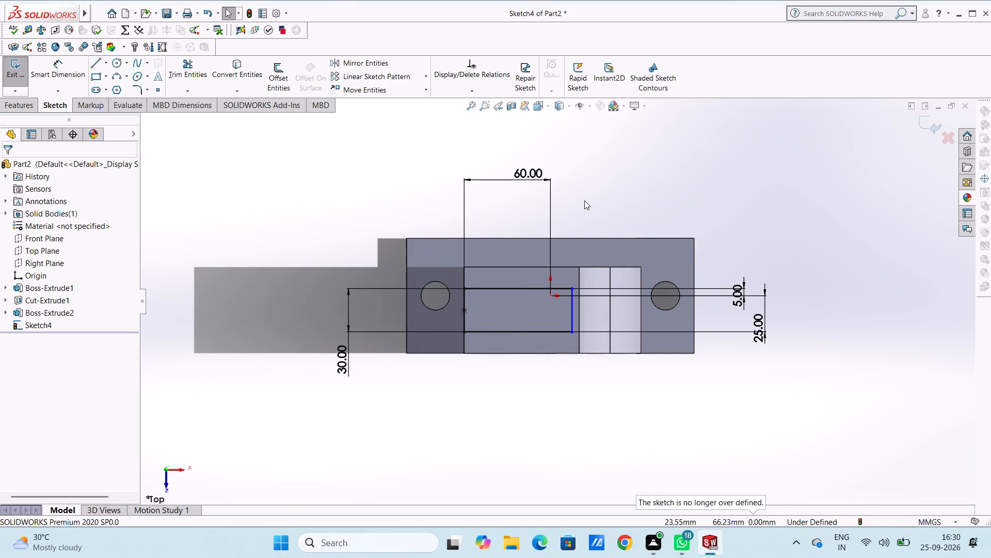
Delete the horizontal origin dimension and the 30 mm width dimension from the rectangle sketch.
click(521, 170)
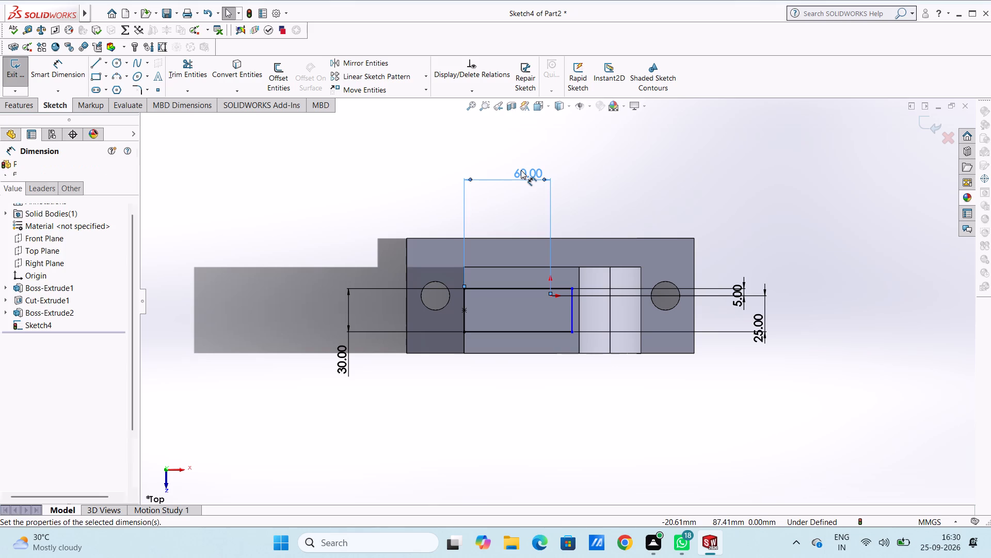
key(Delete)
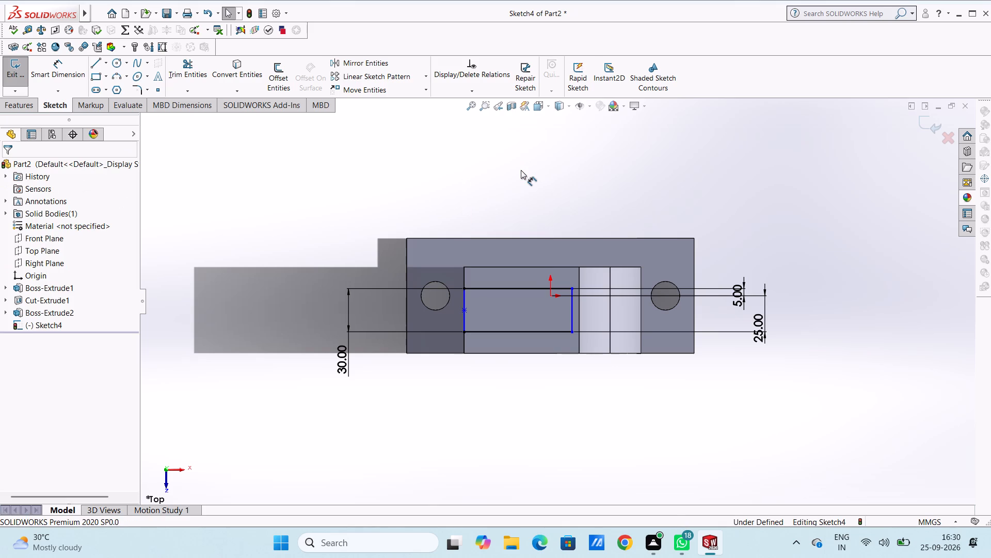
click(350, 338)
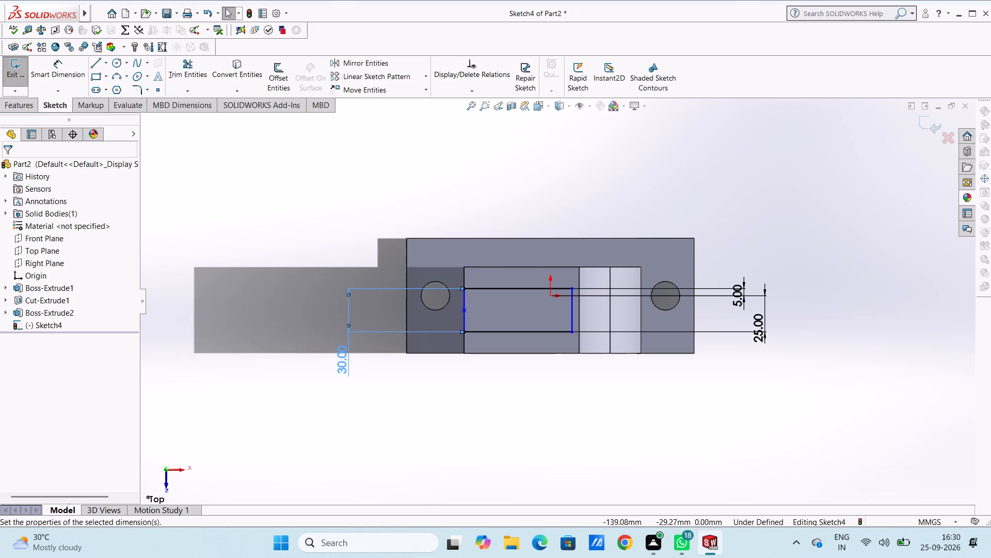
key(Delete)
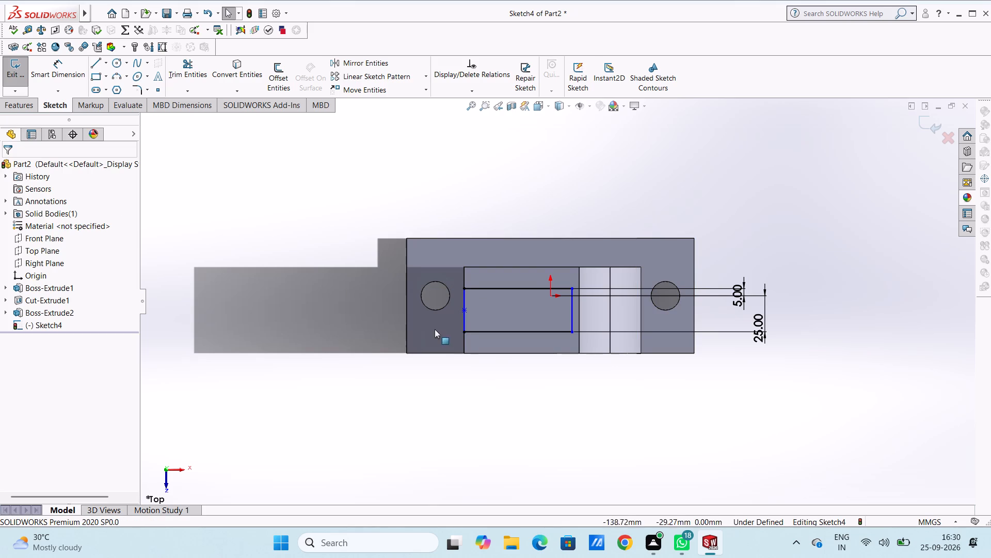
Delete the rectangle's outer short side, which lies on the block's end edge.
click(463, 305)
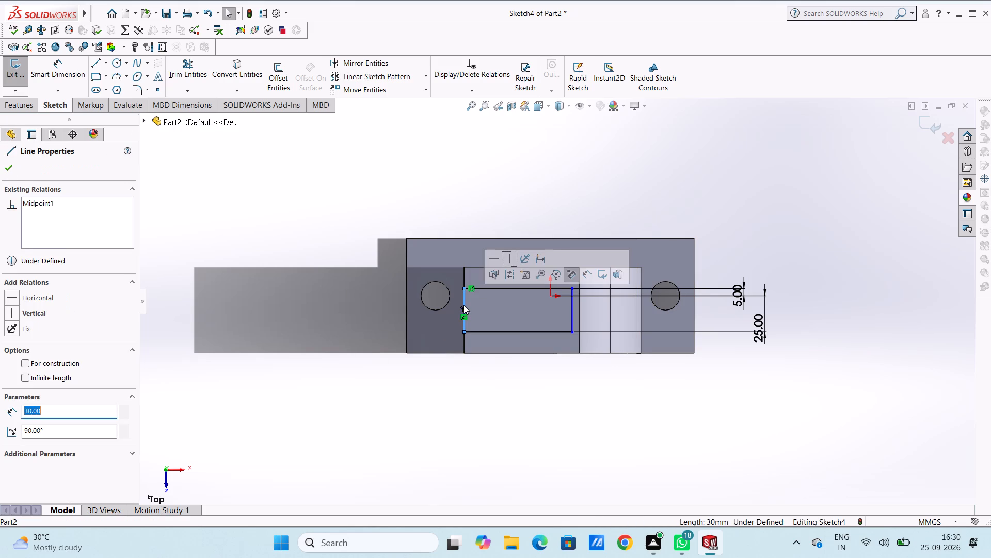
key(Delete)
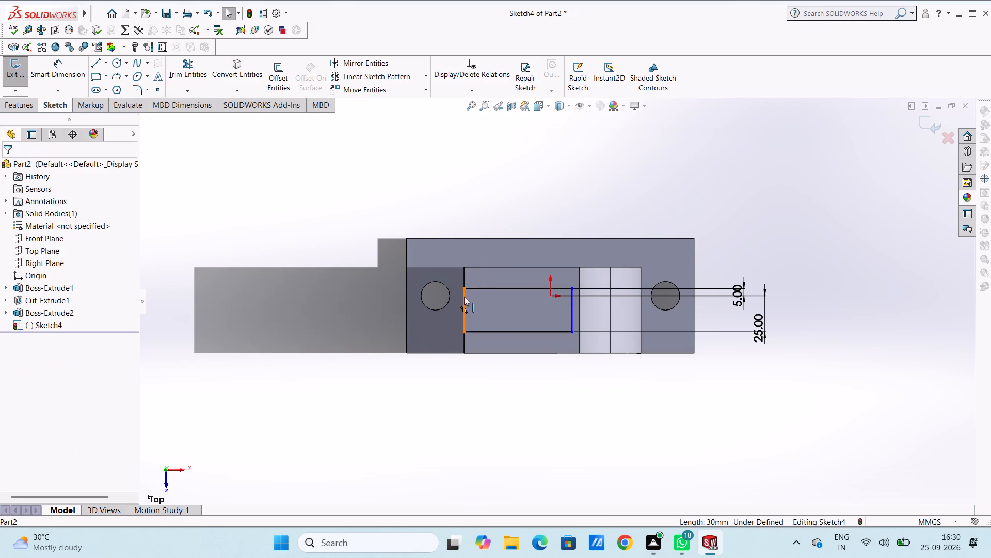
click(464, 297)
key(Delete)
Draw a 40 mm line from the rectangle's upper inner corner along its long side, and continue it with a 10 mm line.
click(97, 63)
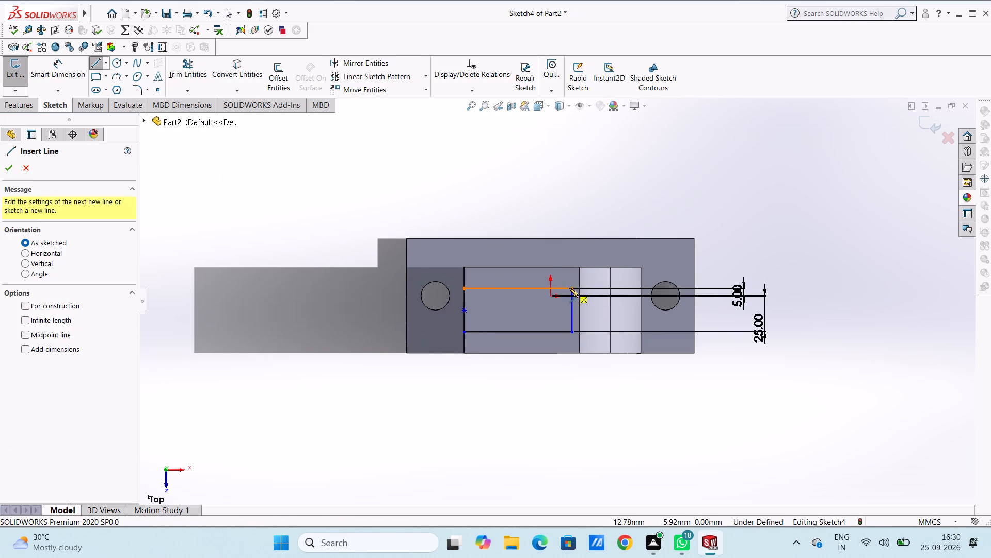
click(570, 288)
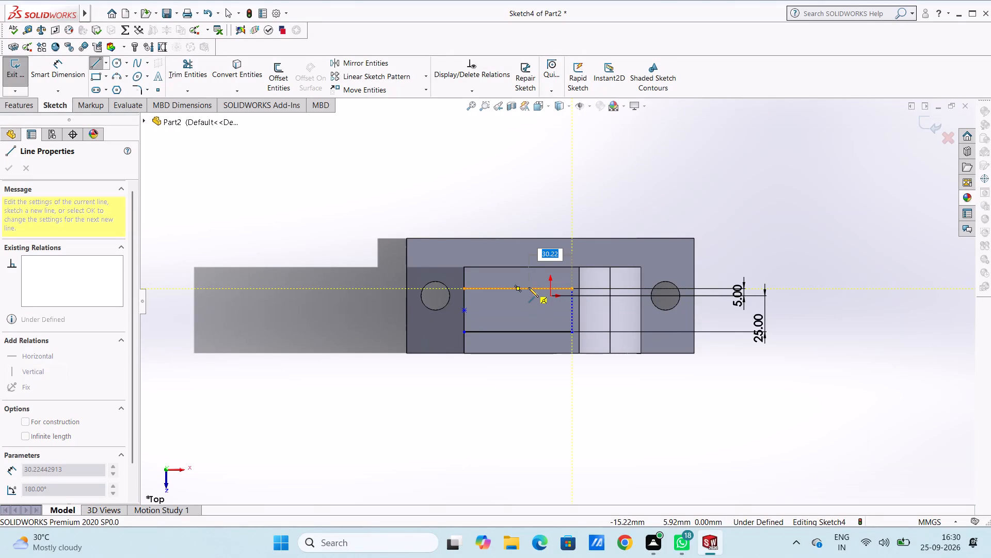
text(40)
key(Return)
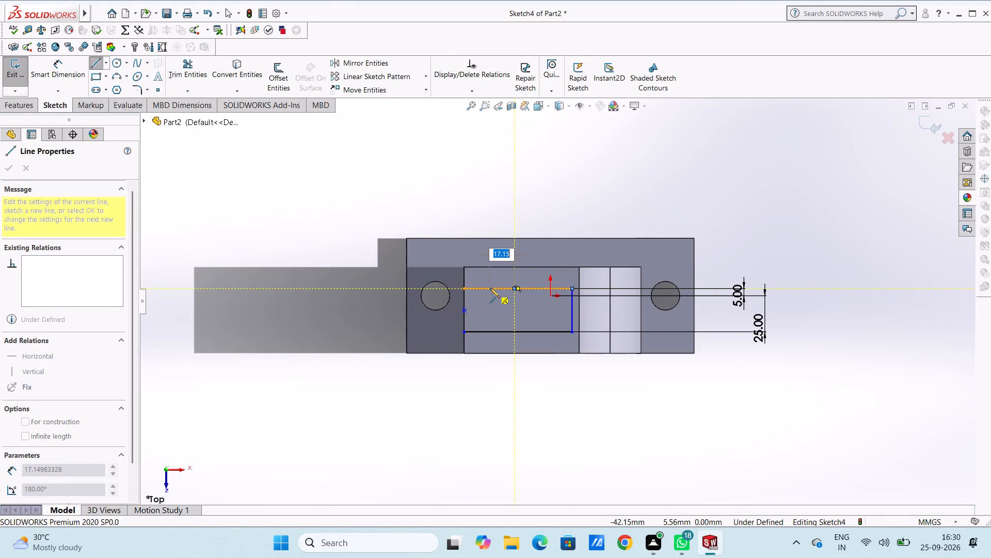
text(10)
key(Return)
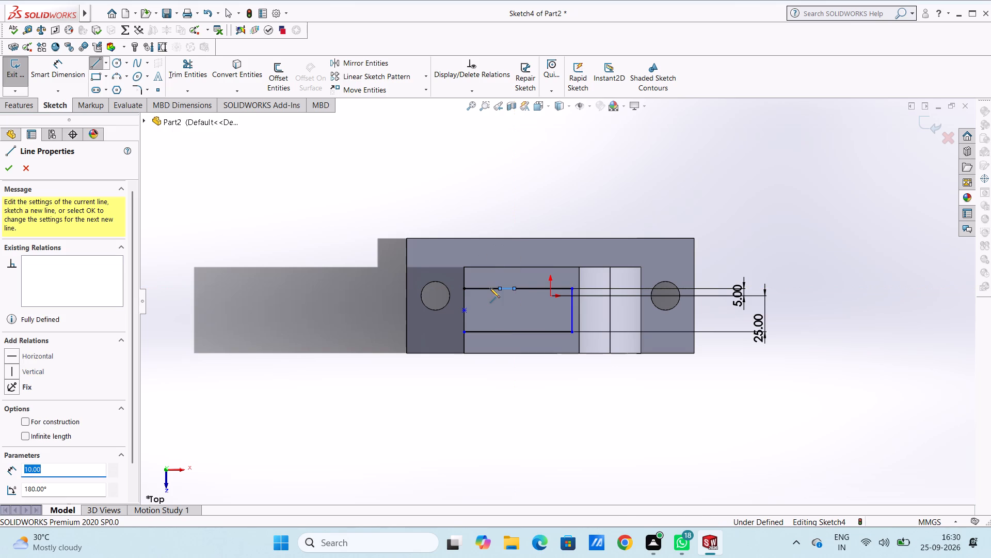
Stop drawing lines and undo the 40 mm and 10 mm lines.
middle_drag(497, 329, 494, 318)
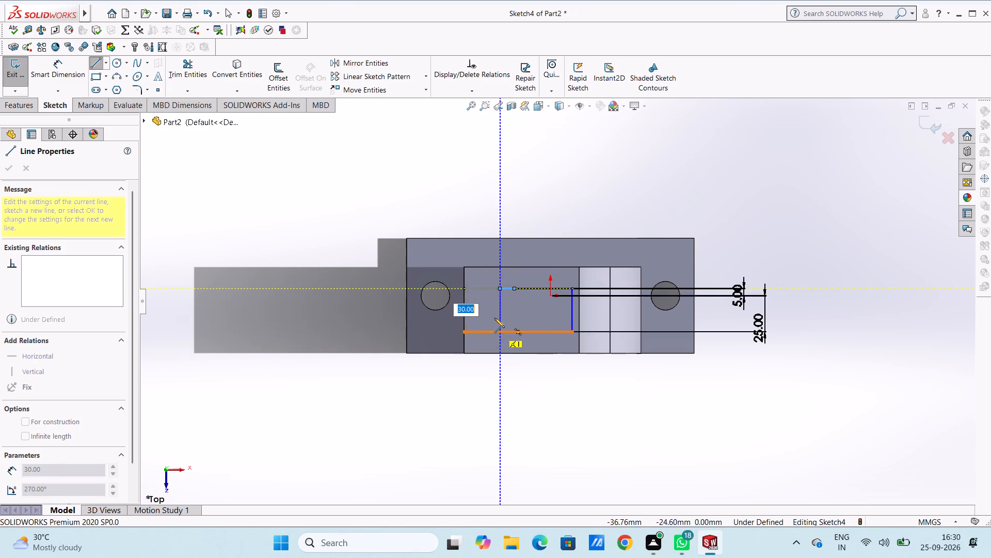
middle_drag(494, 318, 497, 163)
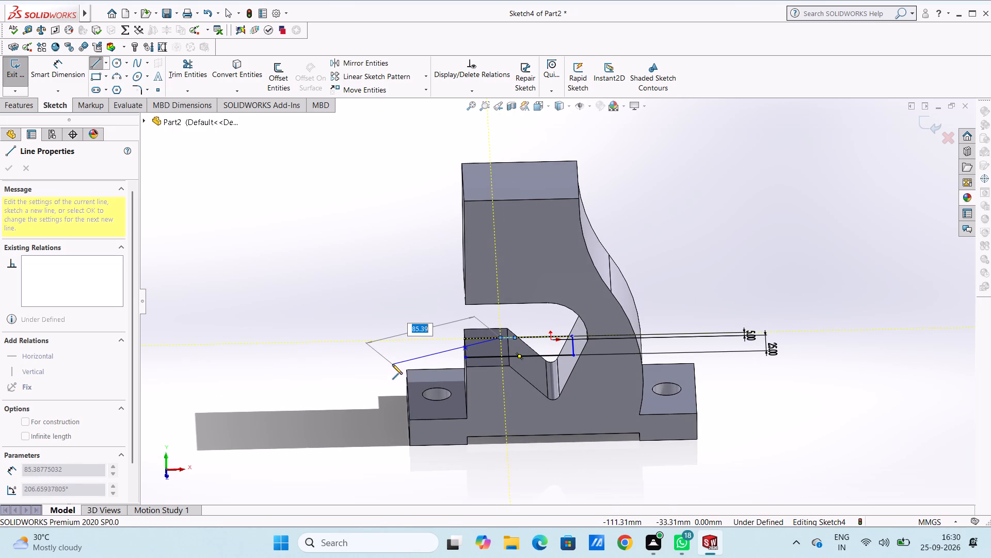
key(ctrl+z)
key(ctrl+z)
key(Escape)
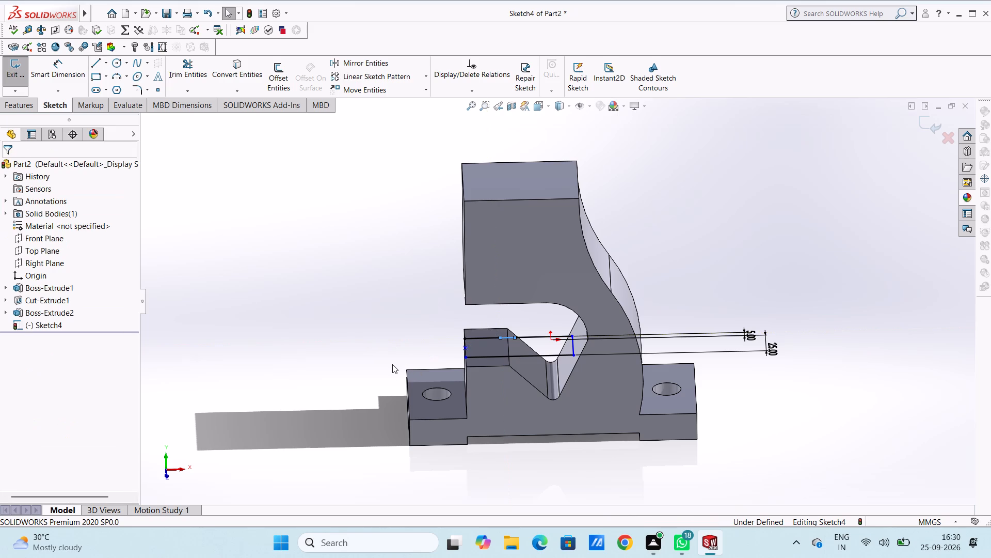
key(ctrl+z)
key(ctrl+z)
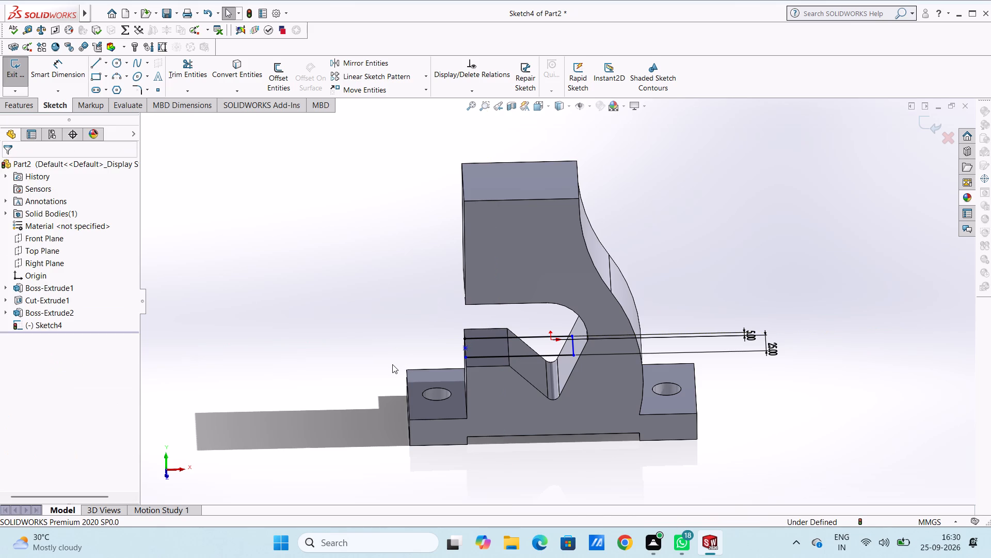
Delete the rectangle's upper long side together with its associated dimensions.
key(ctrl+5)
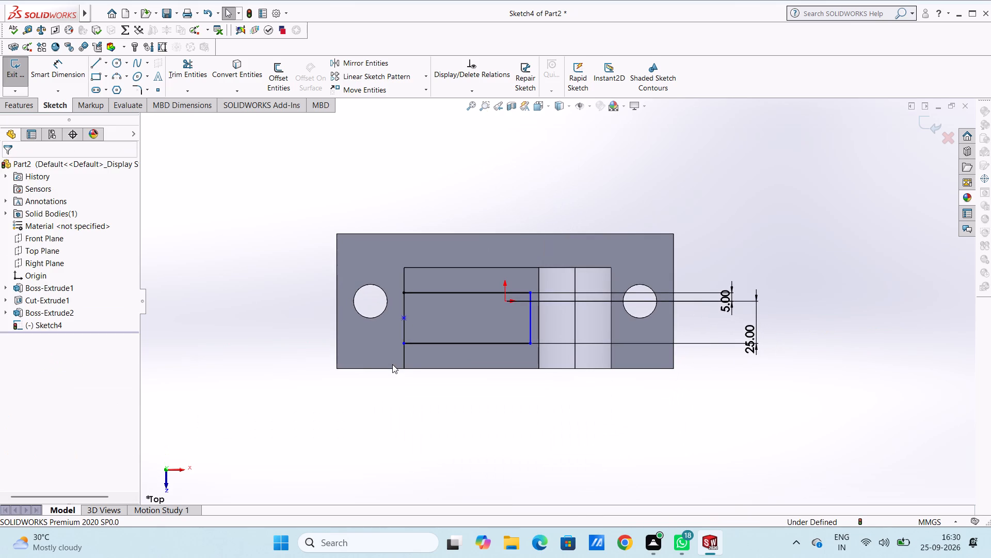
click(444, 290)
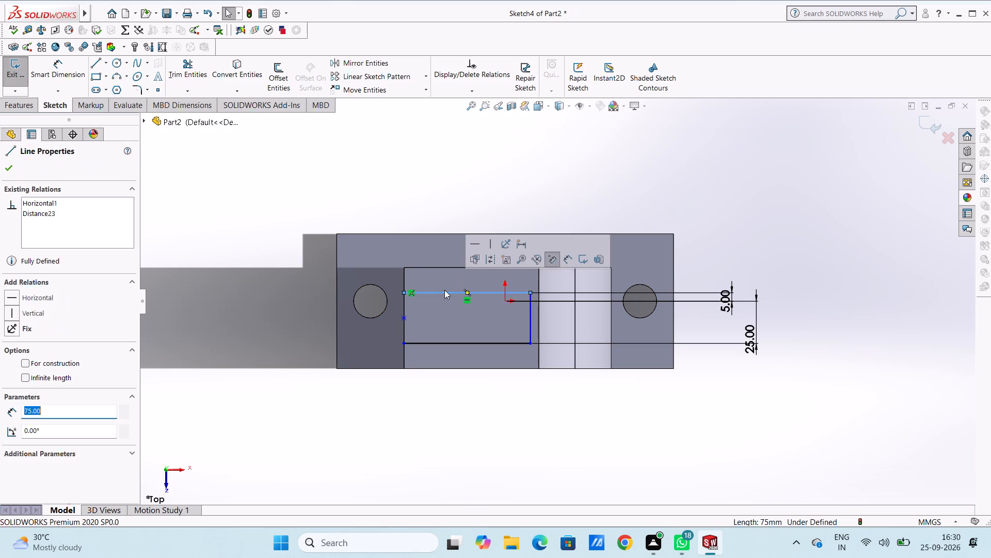
key(Delete)
click(424, 268)
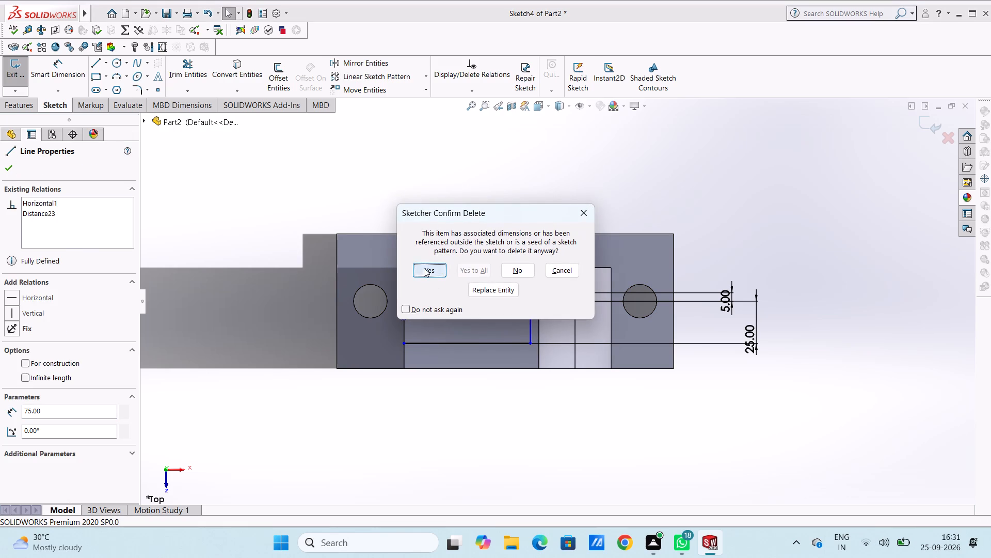
Draw a 58 mm horizontal line from the upper end of the remaining short side, and a vertical line about 30 mm down to the lower long side.
click(91, 64)
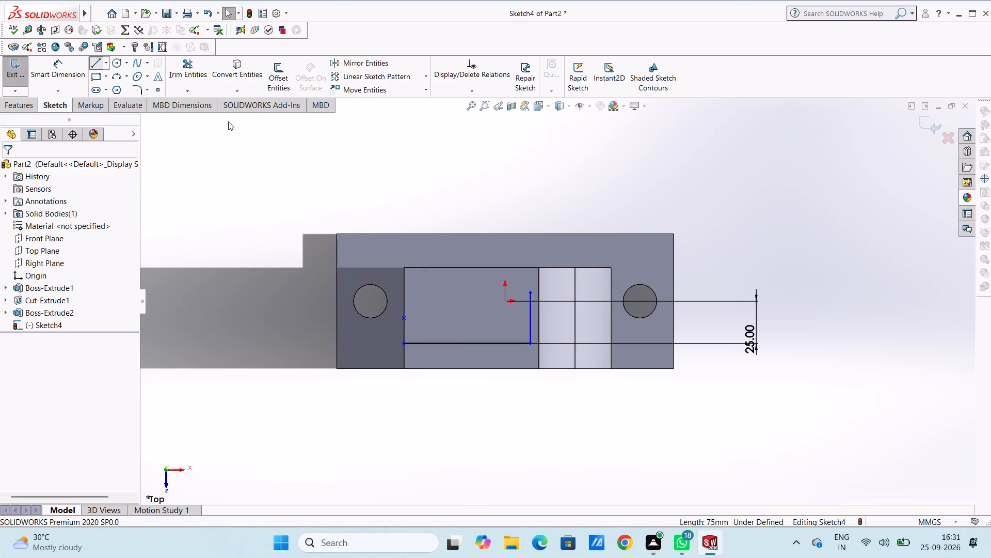
click(531, 292)
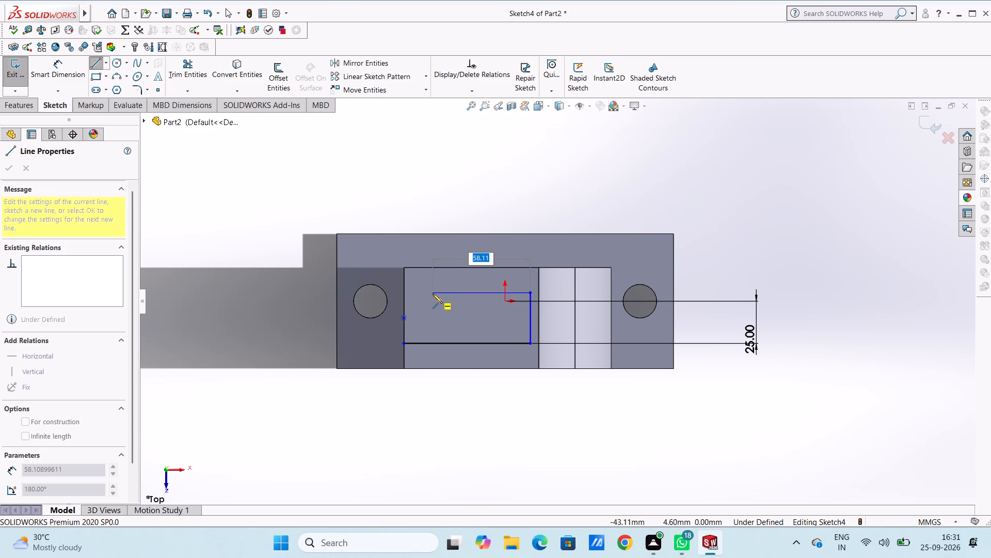
text(58)
key(Return)
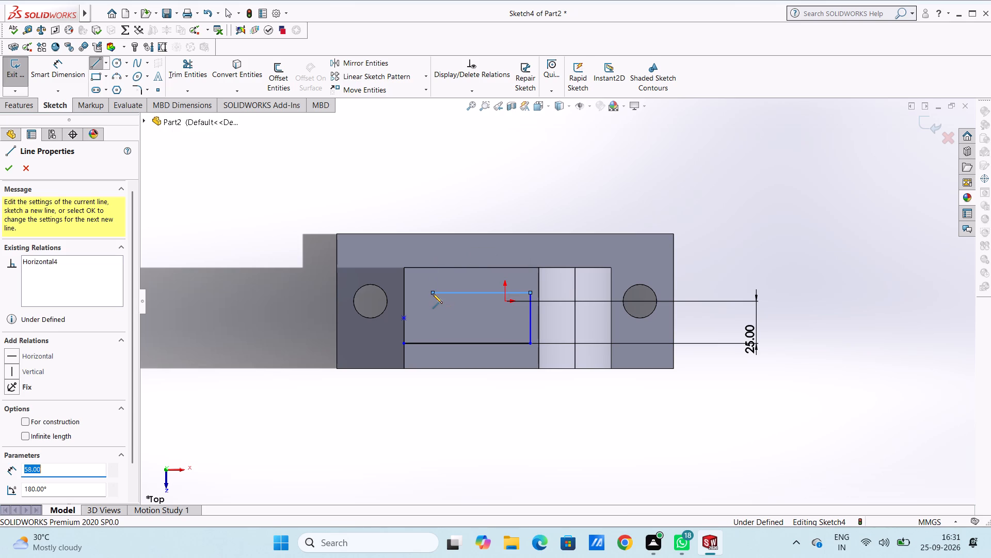
click(433, 343)
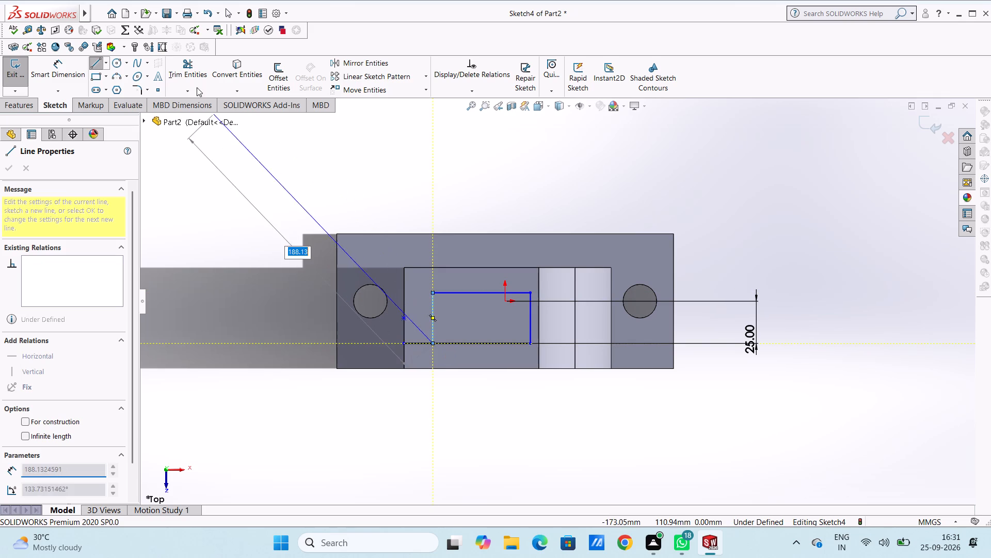
Trim the lower long side's leftover segment that extends beyond the new vertical line.
click(189, 69)
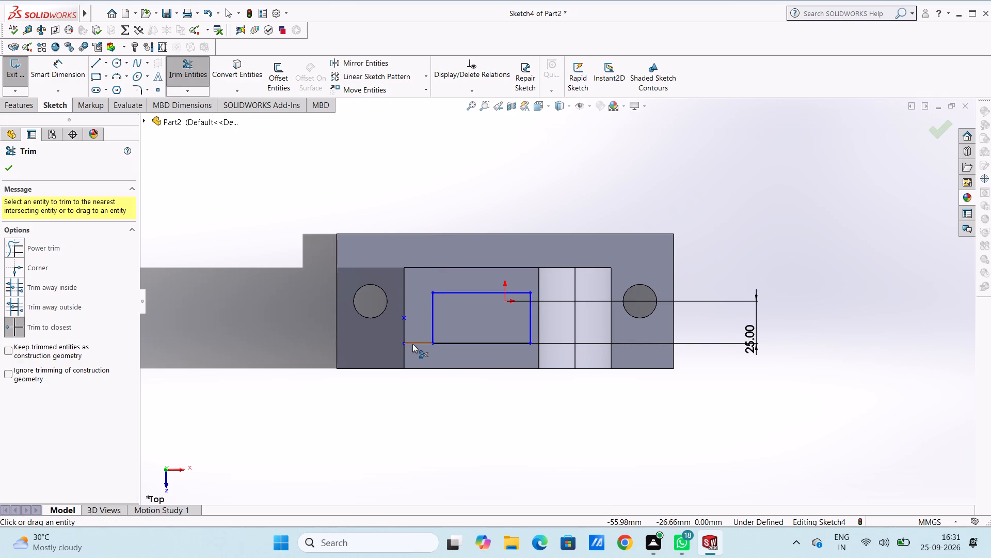
click(412, 344)
key(Escape)
key(Escape)
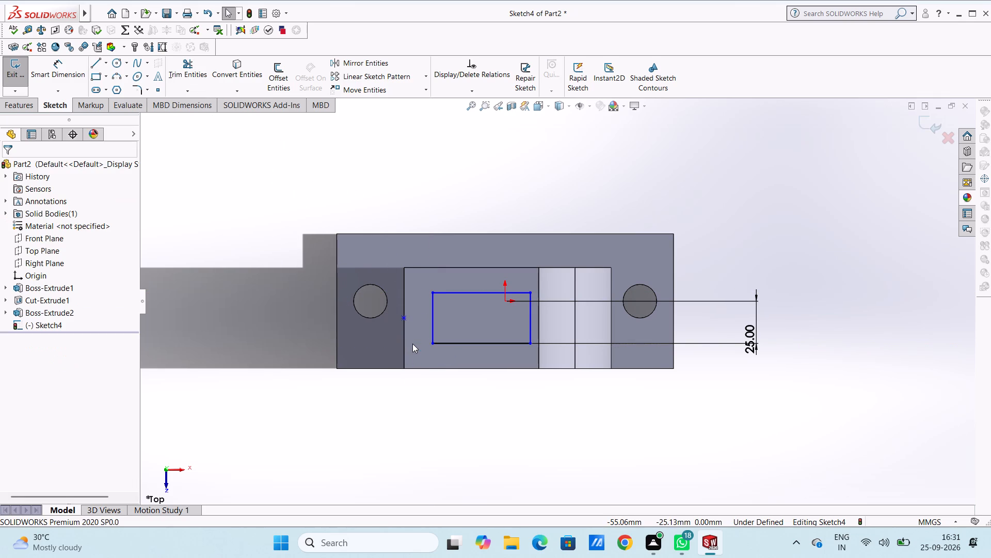
Dimension the rectangle's upper long side at 58 mm.
click(59, 68)
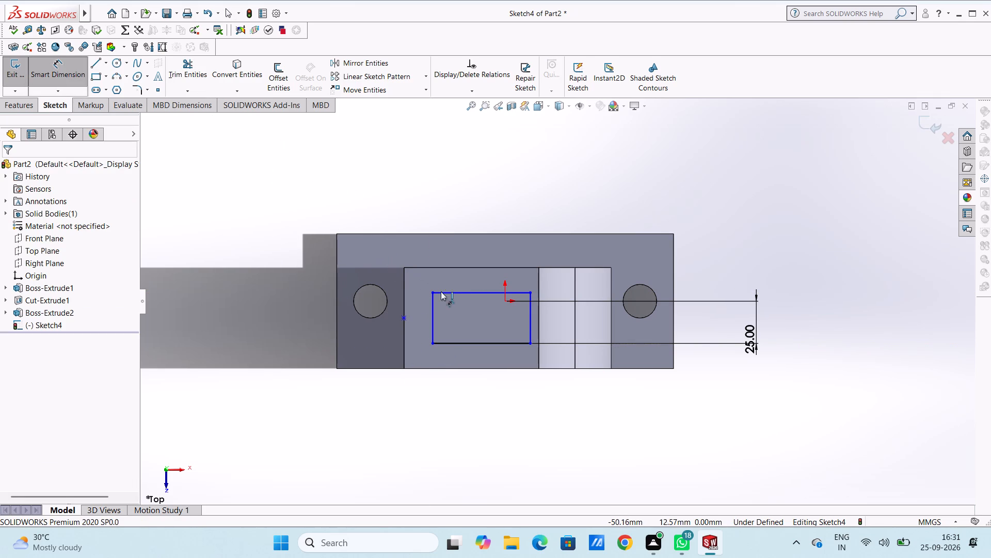
click(452, 295)
click(455, 167)
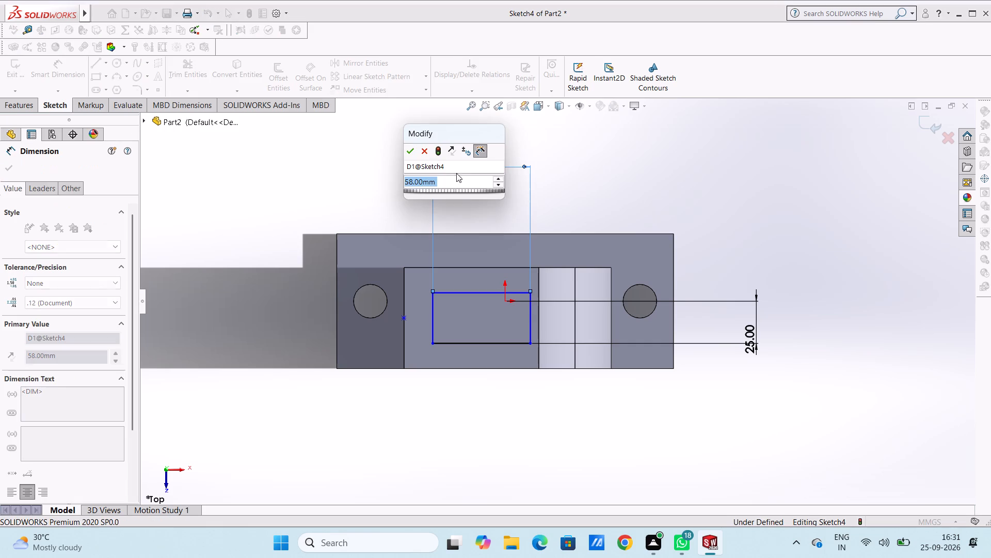
click(406, 151)
click(346, 176)
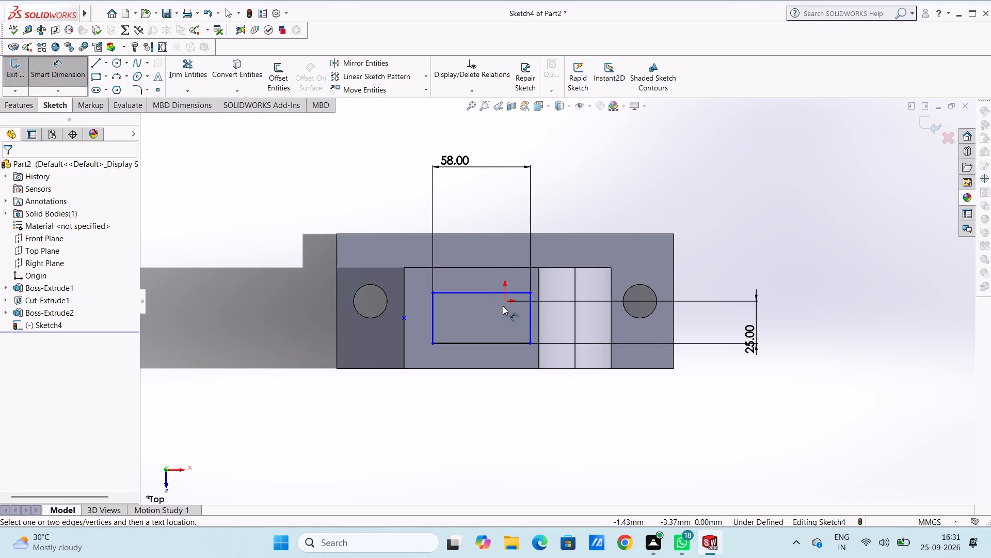
Locate the rectangle from the origin: 43 mm to its outer short side and 5 mm to its upper long side.
drag(505, 302, 495, 299)
click(432, 304)
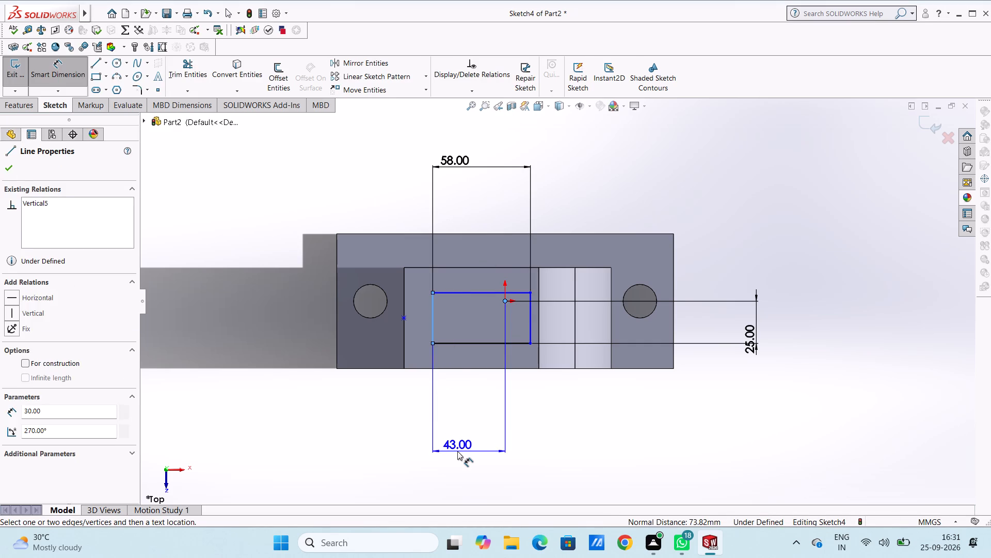
click(457, 451)
click(411, 432)
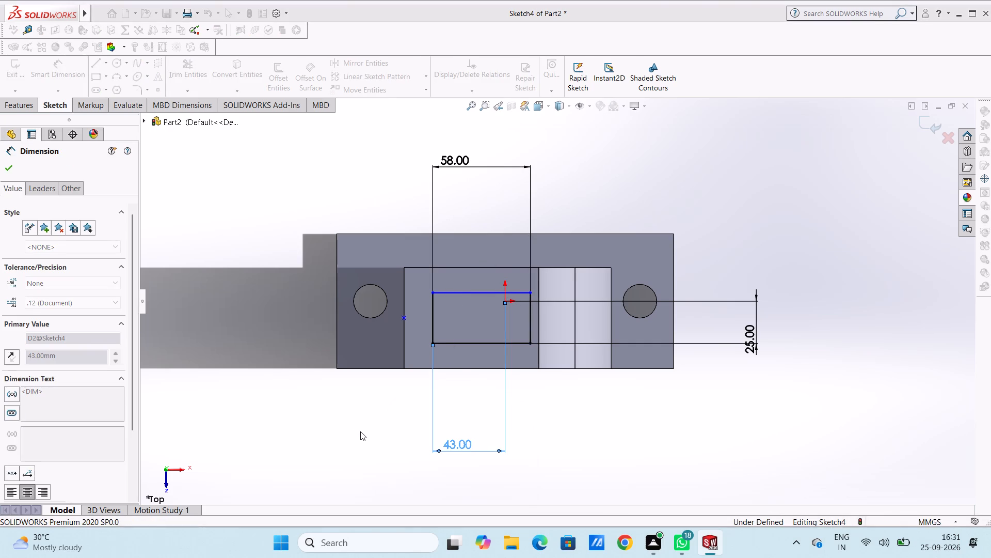
click(360, 431)
click(503, 301)
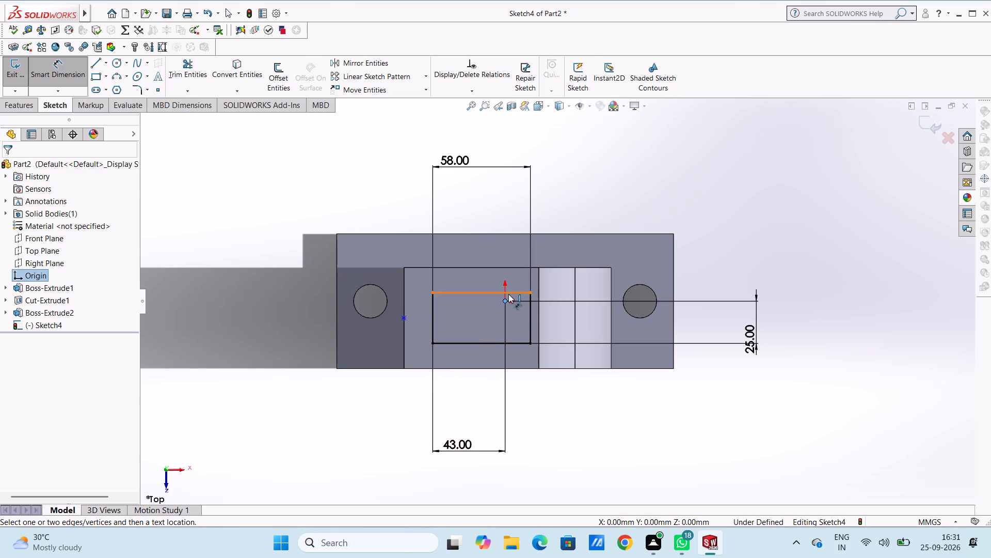
click(508, 294)
click(815, 285)
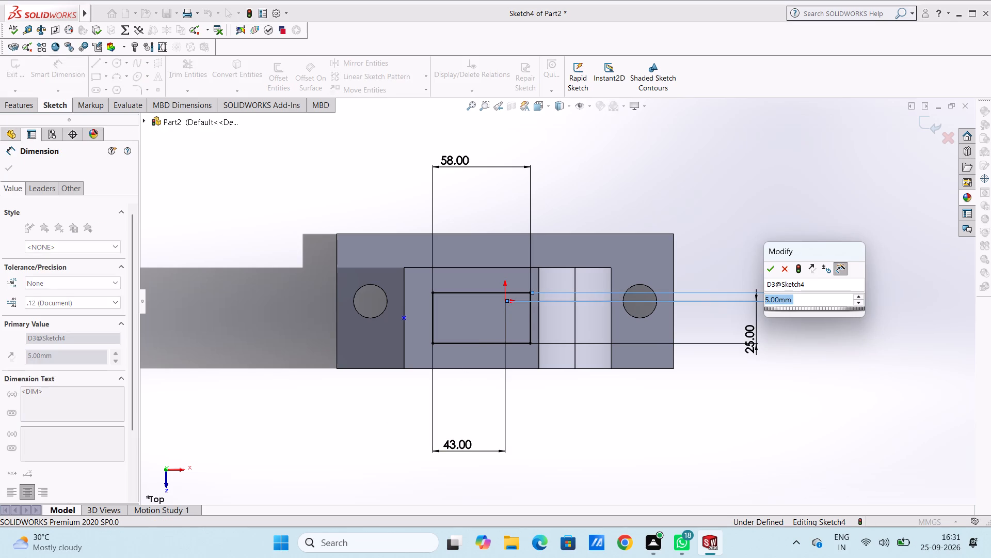
click(772, 270)
click(749, 247)
Cut-extrude the rectangle sketch to a blind depth of 60 mm down through the lower block.
middle_drag(678, 352, 685, 203)
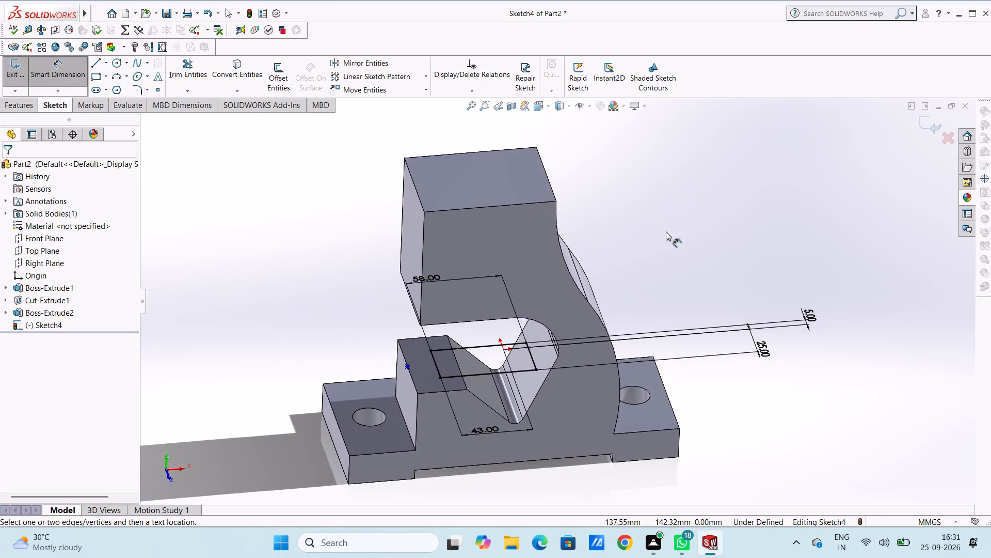
click(26, 110)
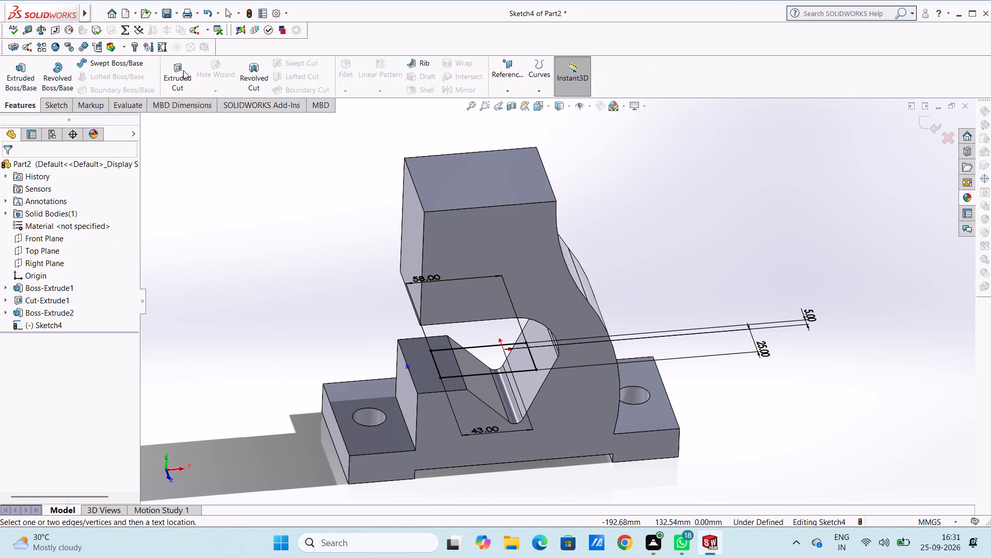
click(183, 70)
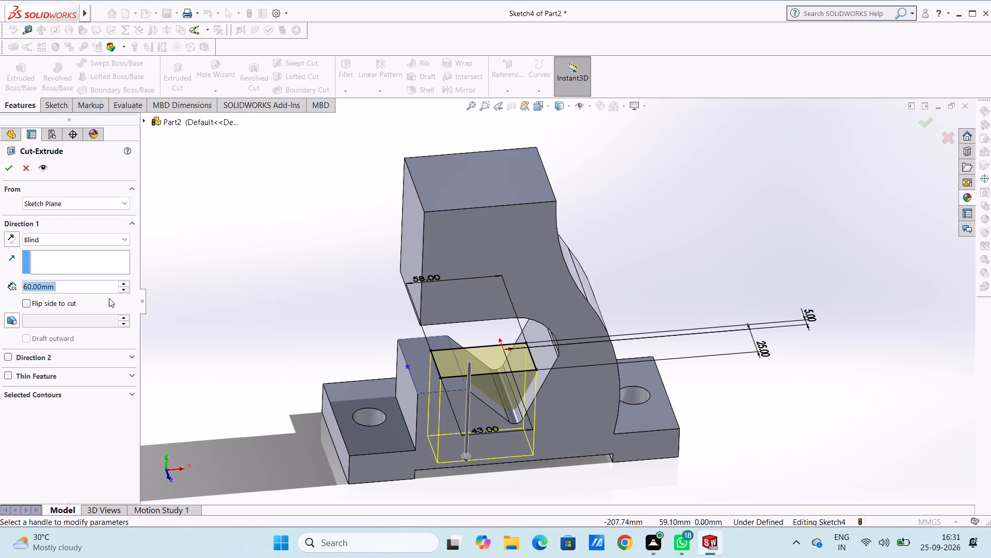
click(7, 168)
click(297, 269)
Examine the new rectangular pocket and the whole part from the front, isometric, underside and other angles.
middle_drag(308, 268, 302, 260)
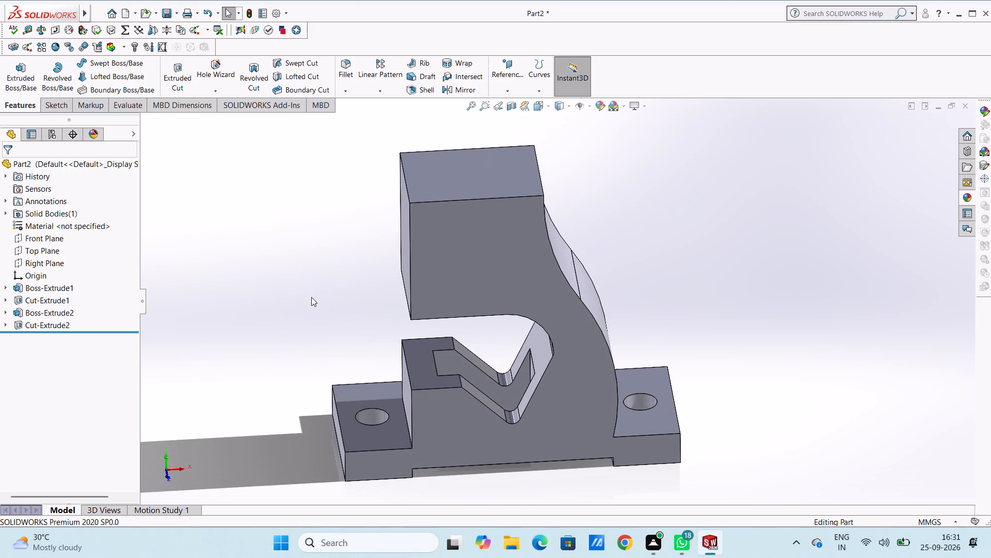
middle_drag(312, 295, 337, 266)
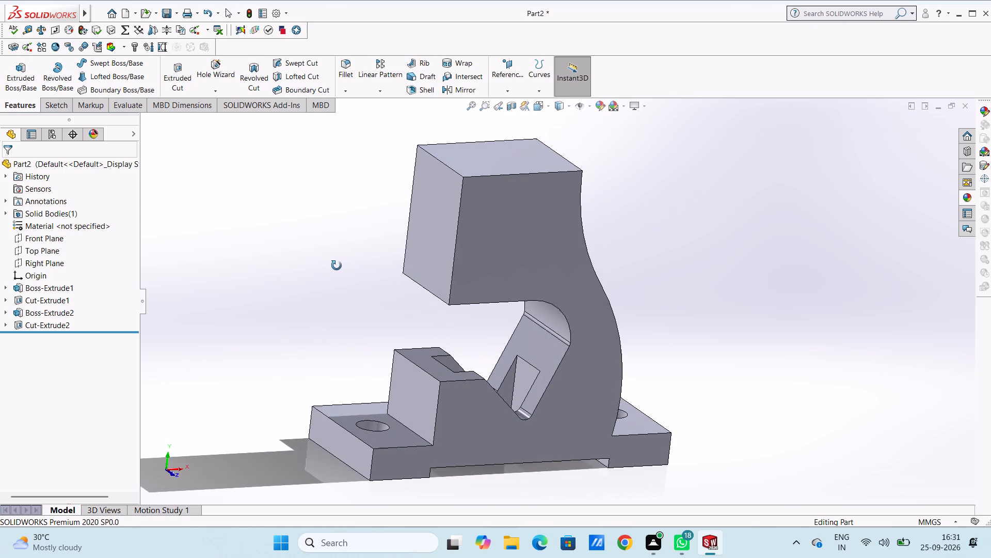
middle_drag(337, 266, 367, 270)
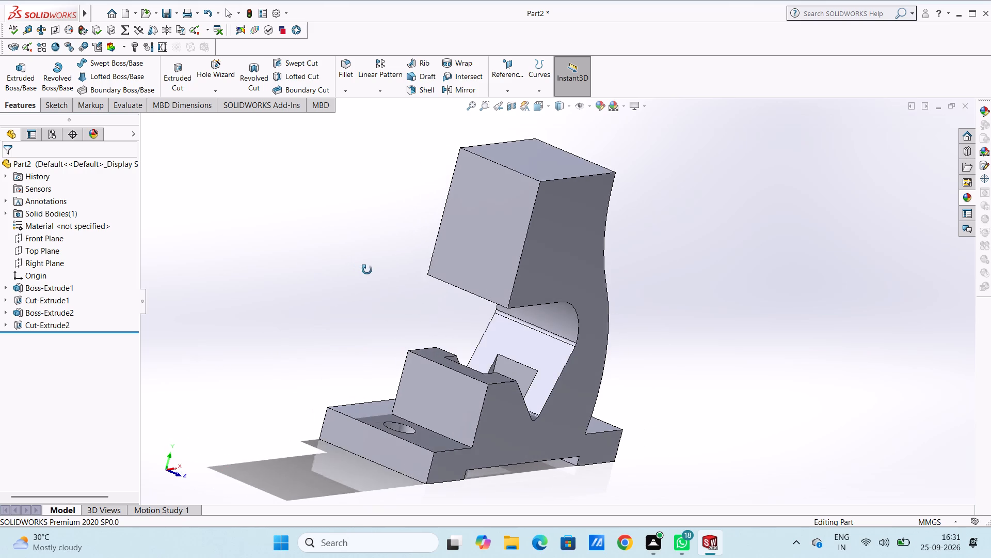
middle_drag(367, 270, 316, 272)
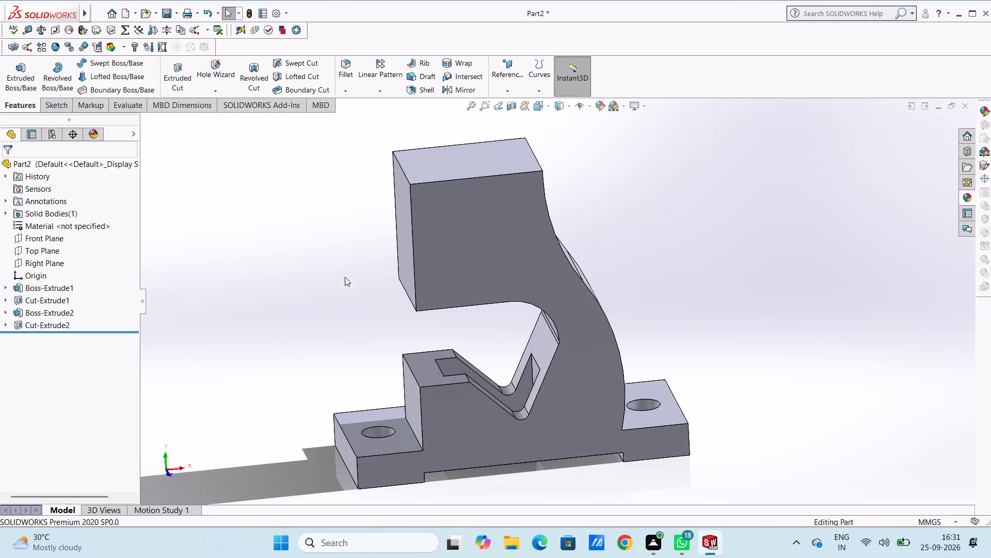
middle_drag(314, 283, 303, 271)
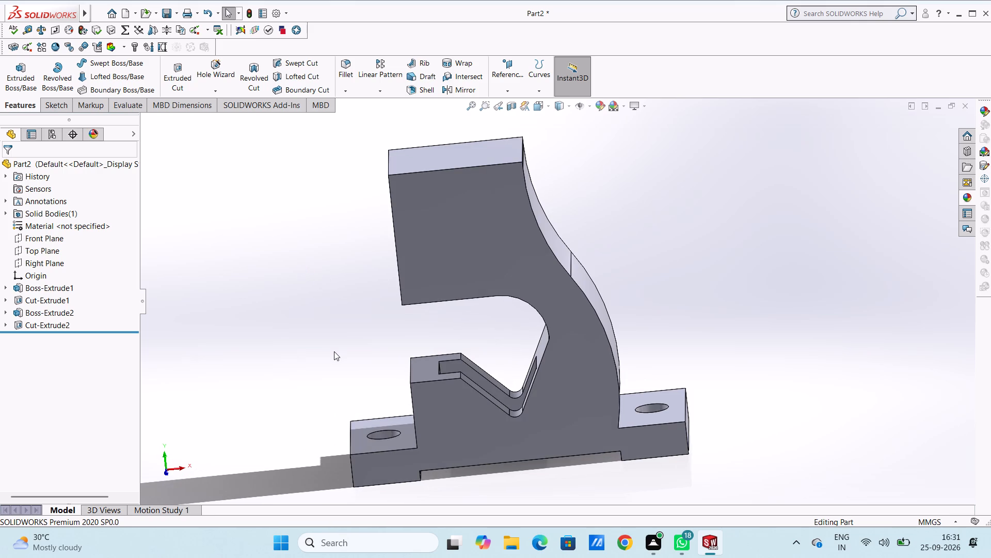
key(ctrl+7)
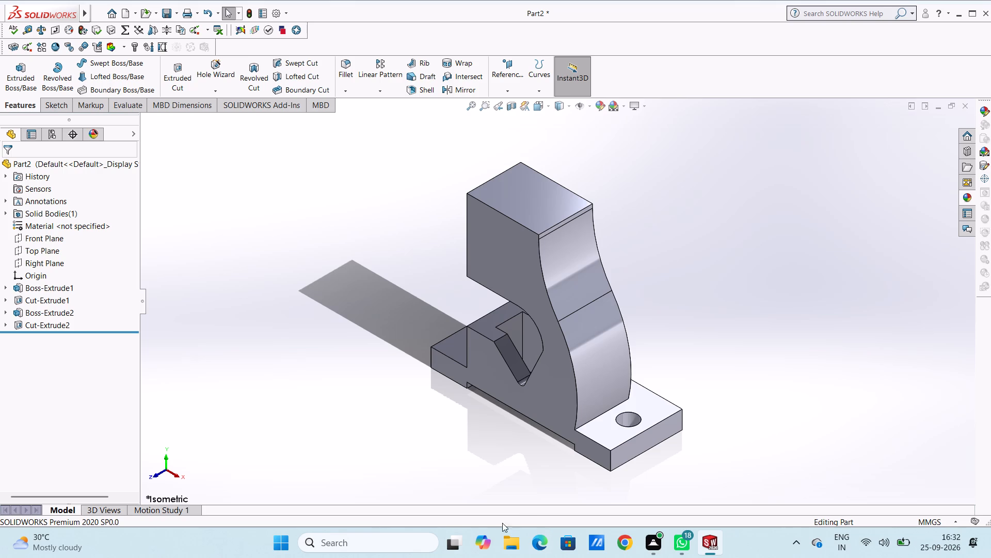
middle_drag(361, 359, 361, 359)
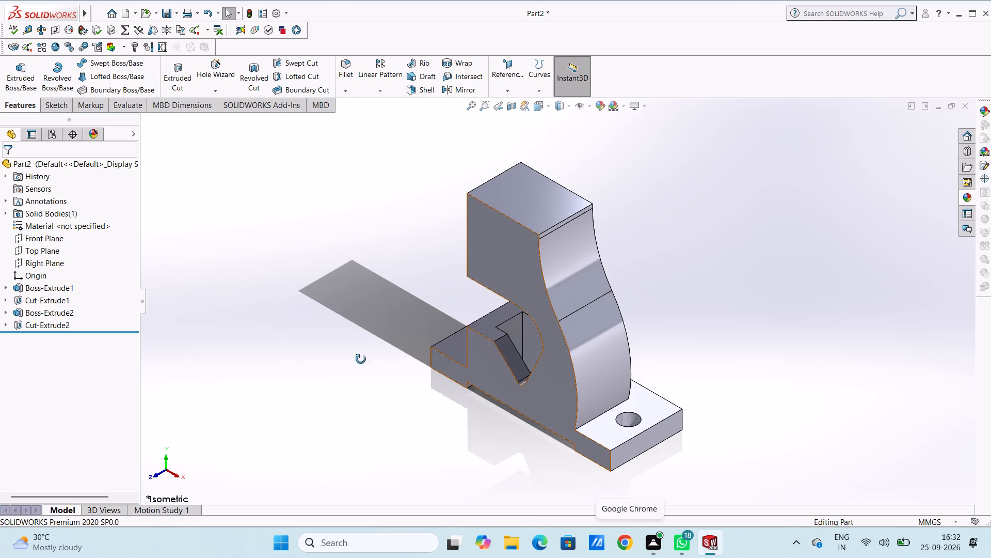
middle_drag(361, 359, 457, 446)
middle_drag(434, 309, 349, 372)
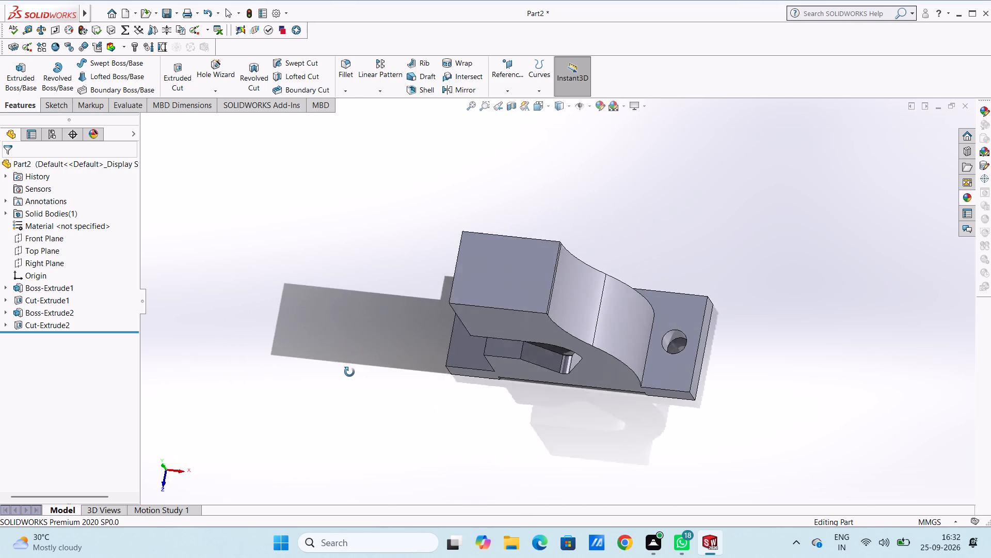
middle_drag(349, 372, 437, 194)
middle_drag(391, 275, 469, 206)
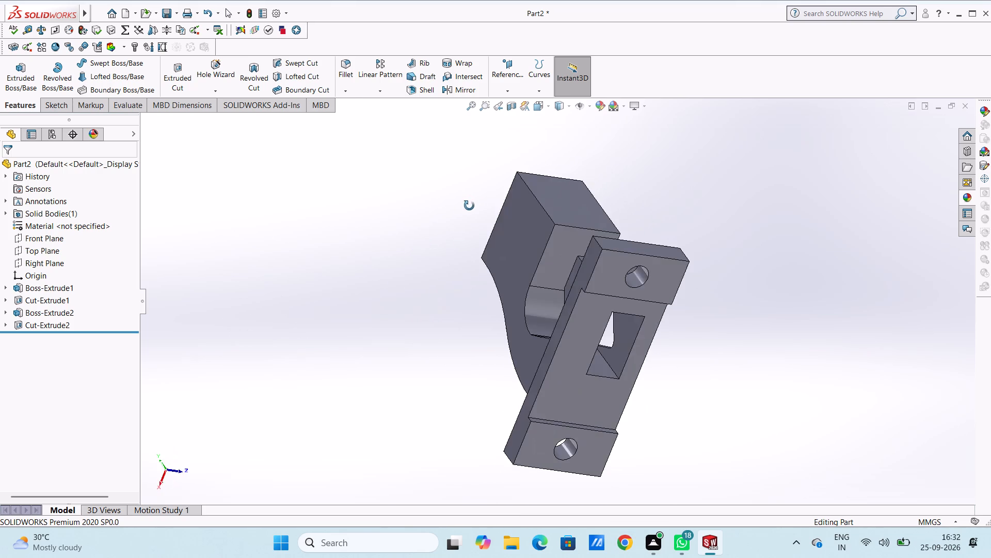
middle_drag(469, 206, 346, 365)
middle_drag(387, 304, 349, 337)
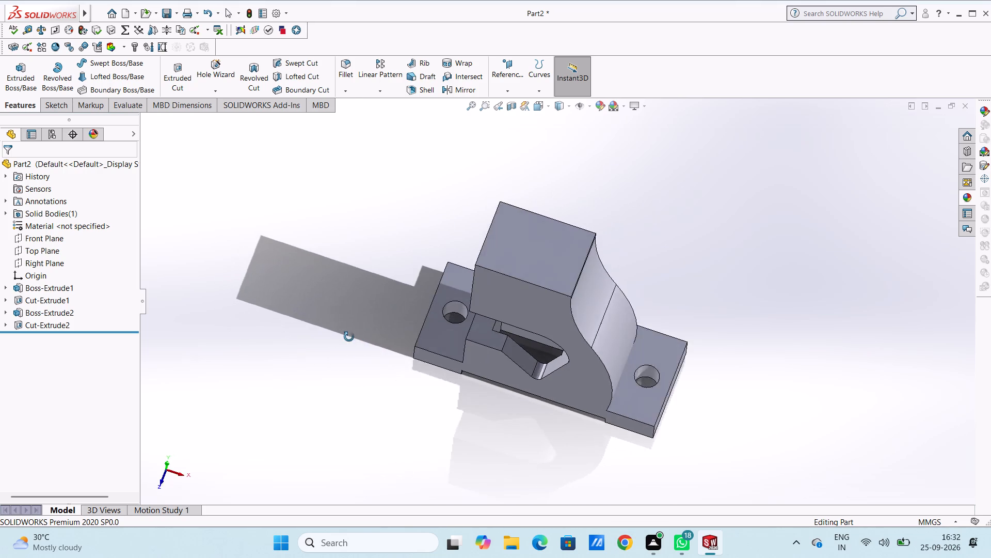
middle_drag(349, 337, 372, 364)
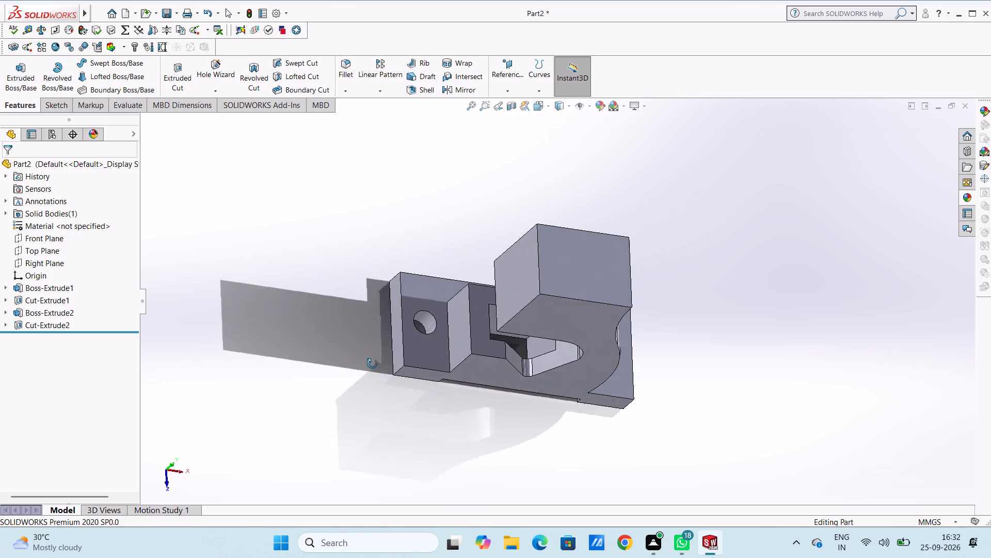
middle_drag(372, 364, 409, 348)
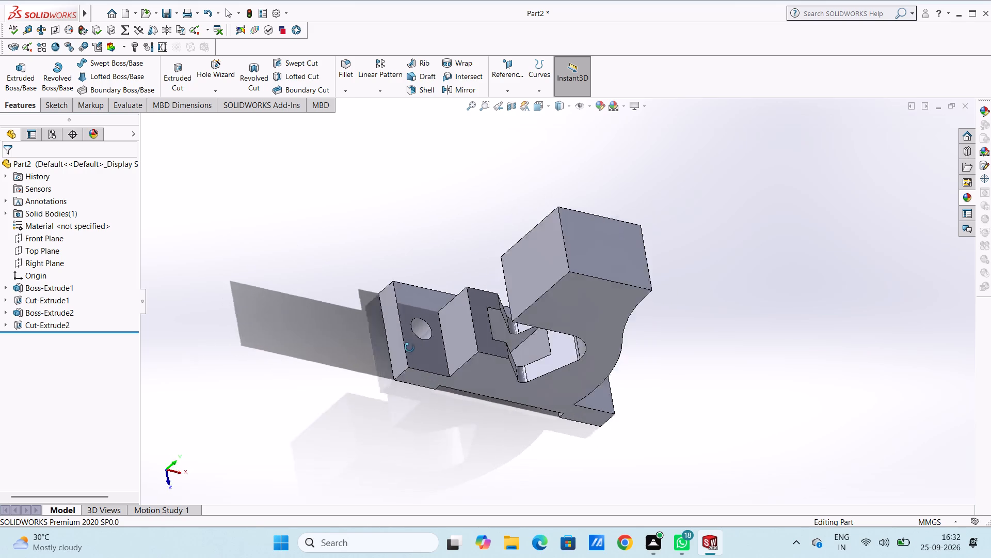
middle_drag(409, 348, 328, 268)
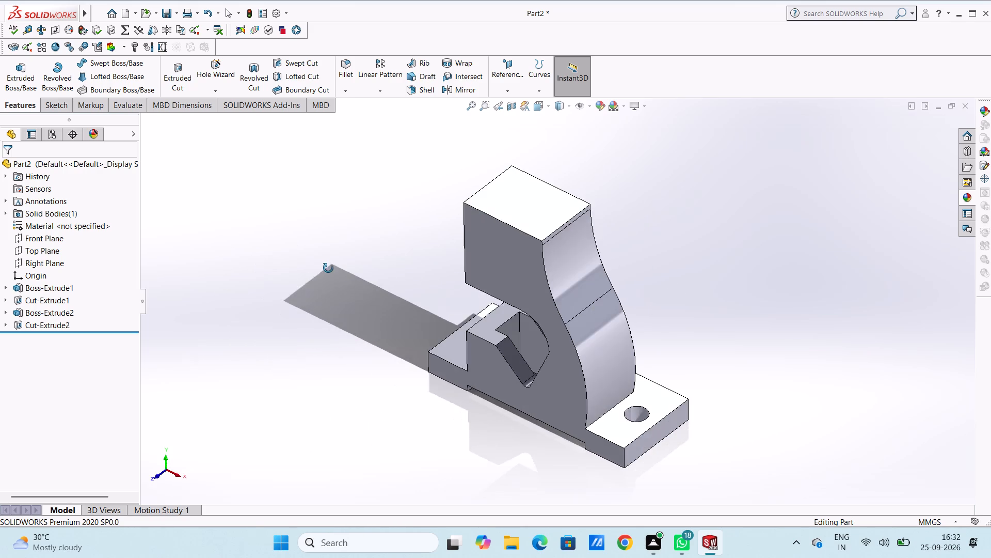
middle_drag(328, 268, 406, 369)
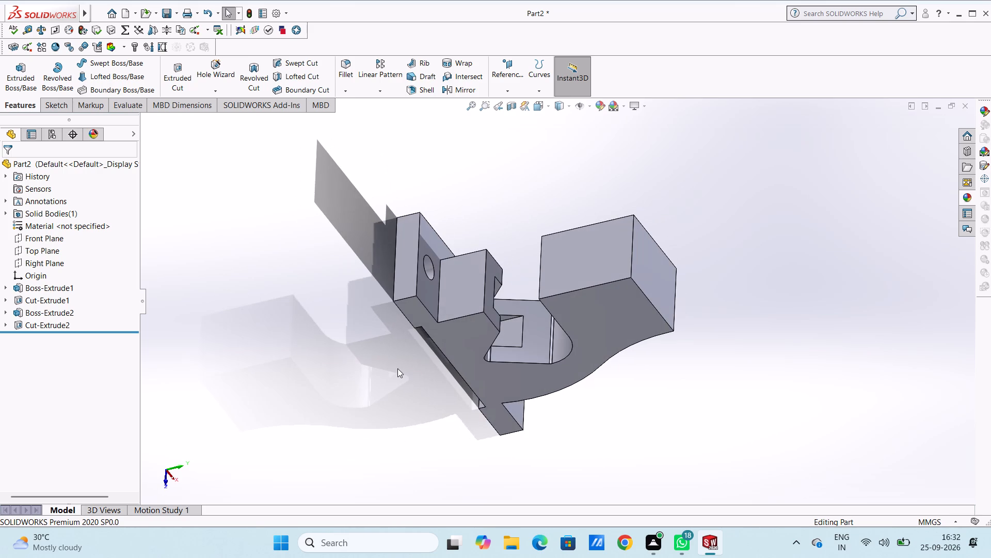
key(ctrl+1)
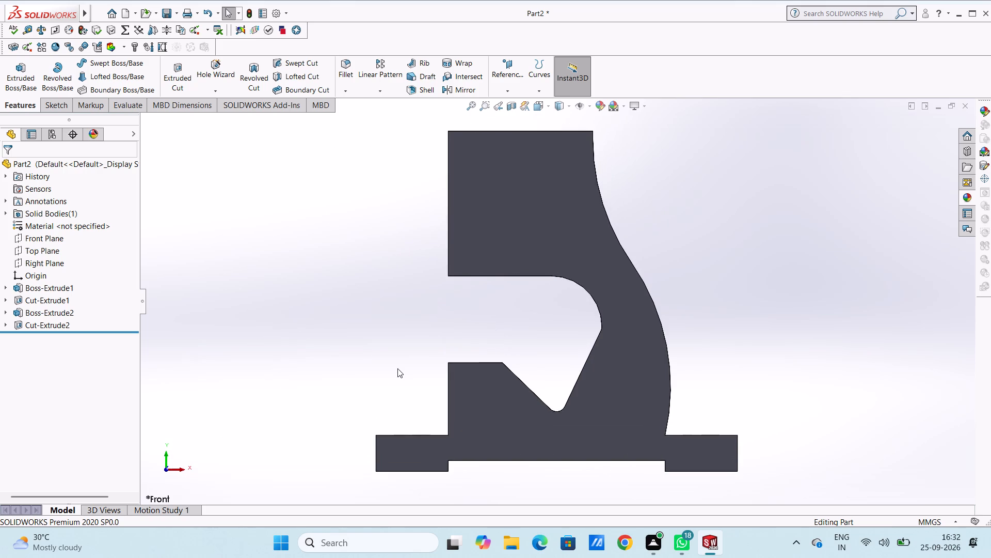
middle_drag(406, 266, 422, 412)
scroll(422, 409, up, 2)
middle_drag(431, 359, 452, 323)
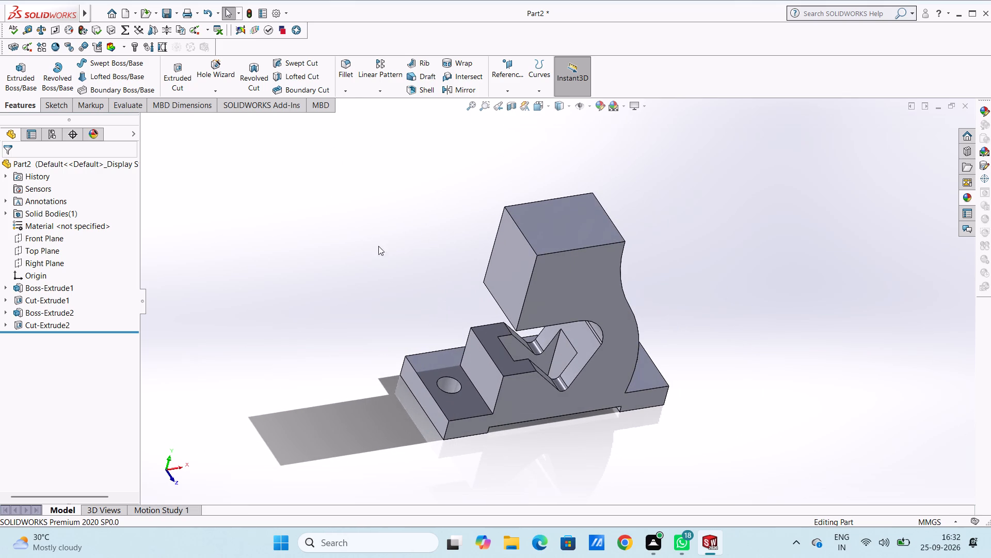
Fillet the two inner edges where the upright's ends meet the base plate with a 10 mm radius.
click(348, 66)
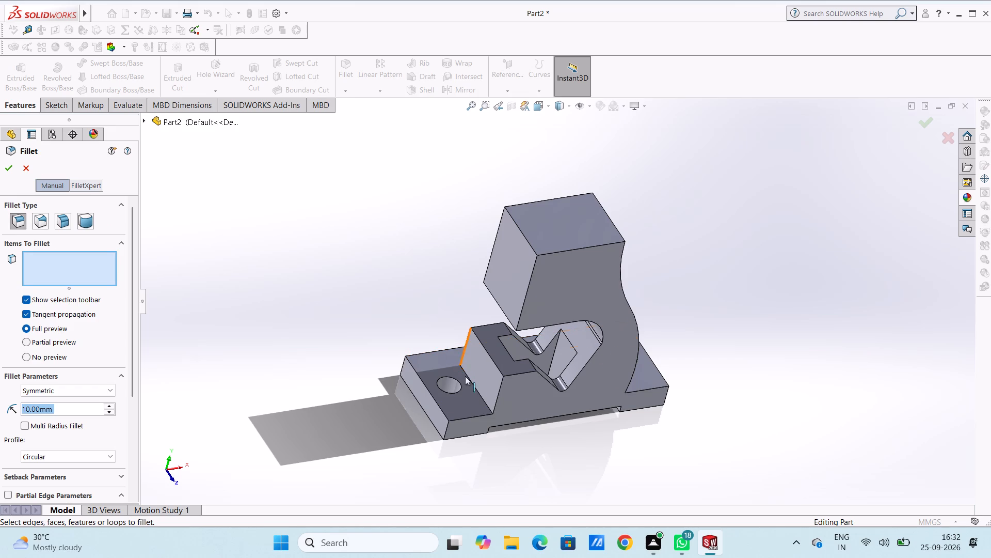
click(479, 392)
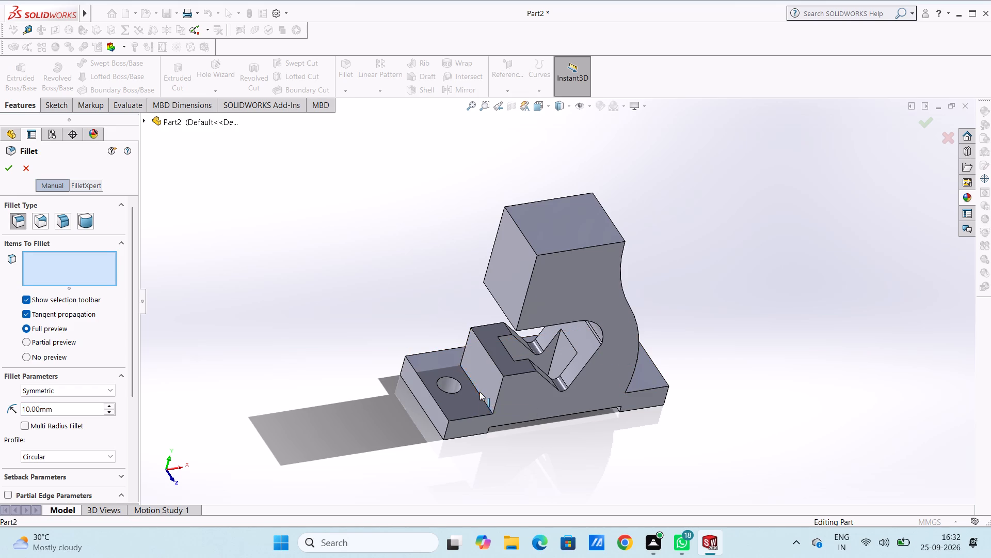
middle_drag(870, 370, 839, 372)
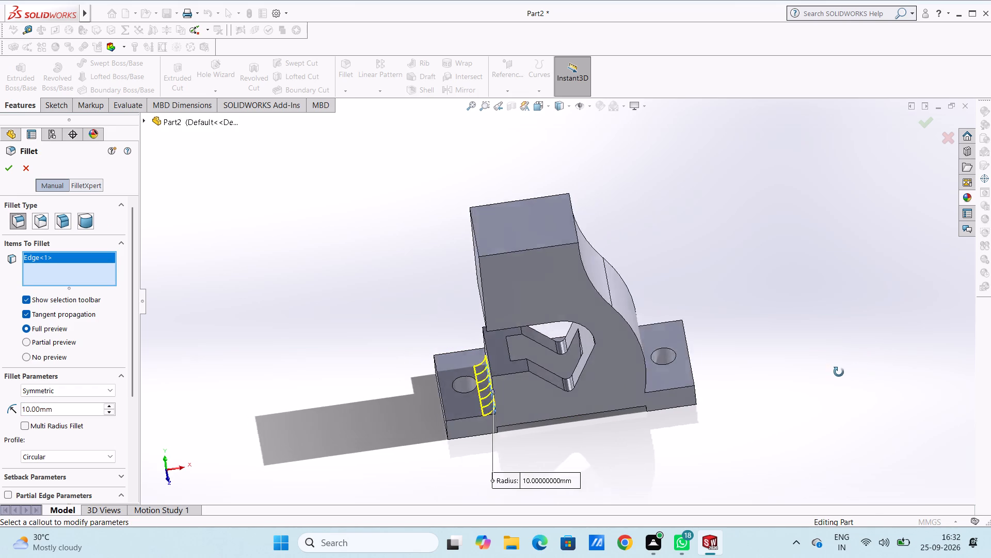
middle_drag(839, 372, 826, 381)
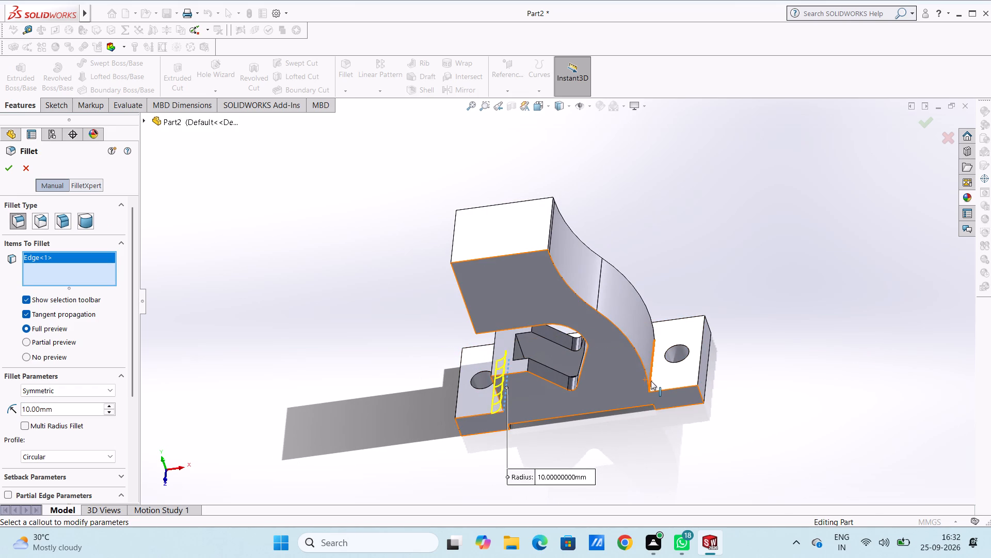
click(651, 381)
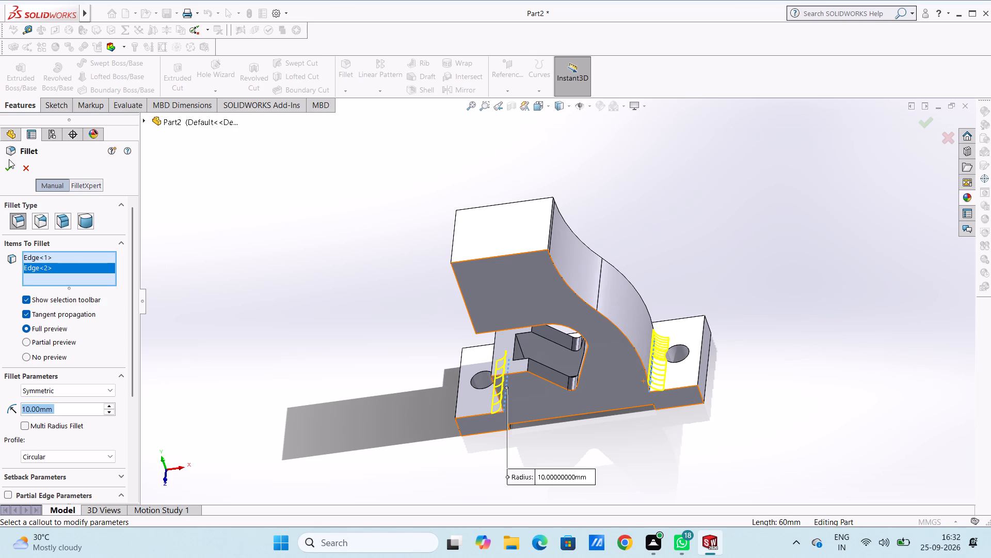
click(10, 167)
click(230, 245)
Examine the filleted part from several angles, checking both base junctions and the upright.
middle_drag(243, 257, 252, 230)
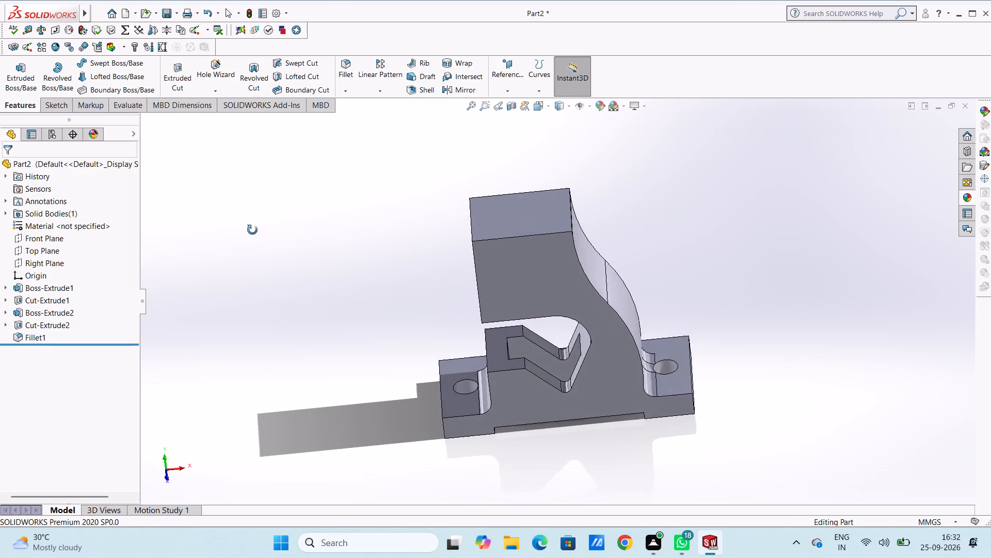
middle_drag(252, 230, 287, 223)
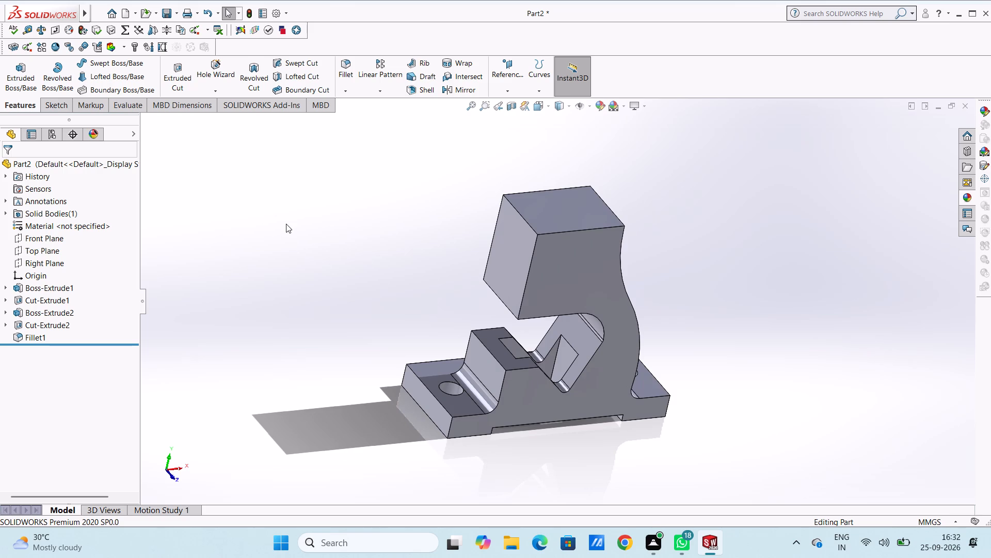
middle_drag(335, 209, 289, 225)
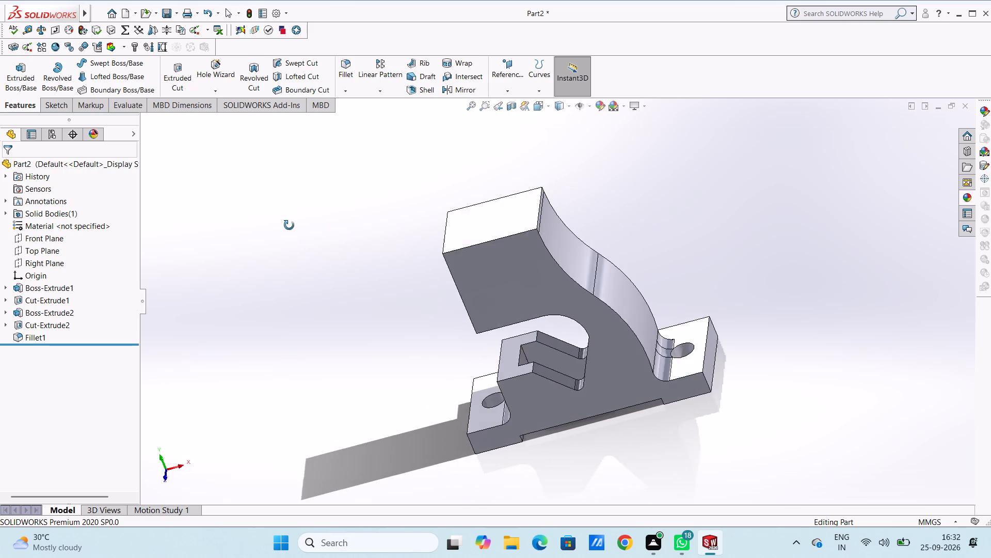
middle_drag(289, 225, 293, 218)
scroll(300, 218, up, 1)
scroll(637, 352, down, 2)
scroll(613, 173, up, 1)
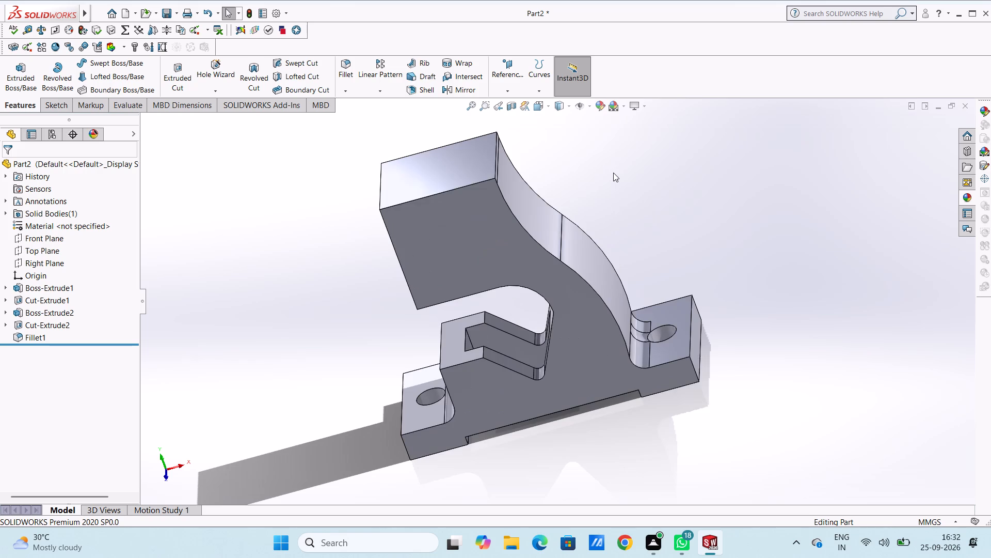
middle_drag(565, 178, 627, 210)
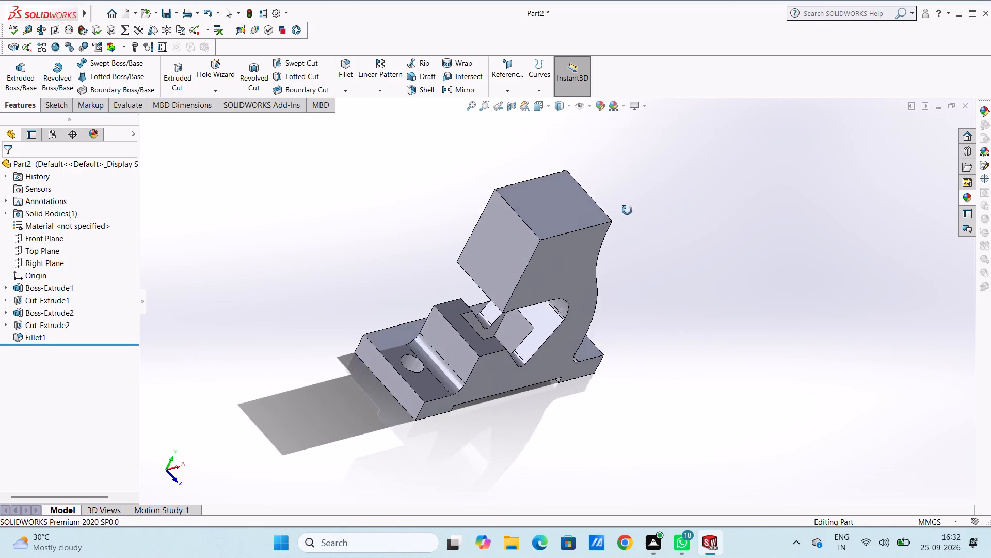
middle_drag(627, 210, 643, 216)
Fillet the four edges of the upright's top face with a 2 mm radius.
scroll(614, 199, down, 5)
middle_drag(622, 285, 607, 275)
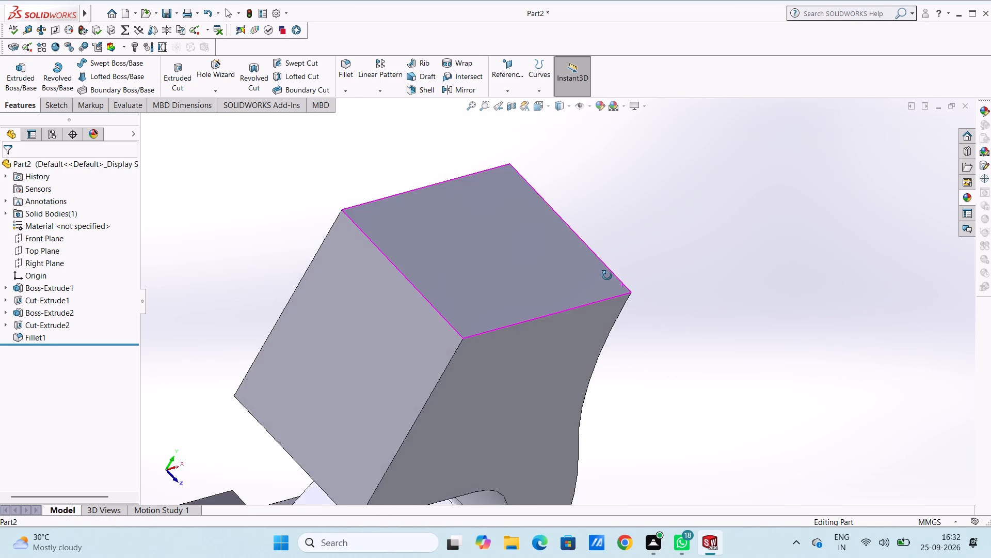
middle_drag(607, 275, 574, 238)
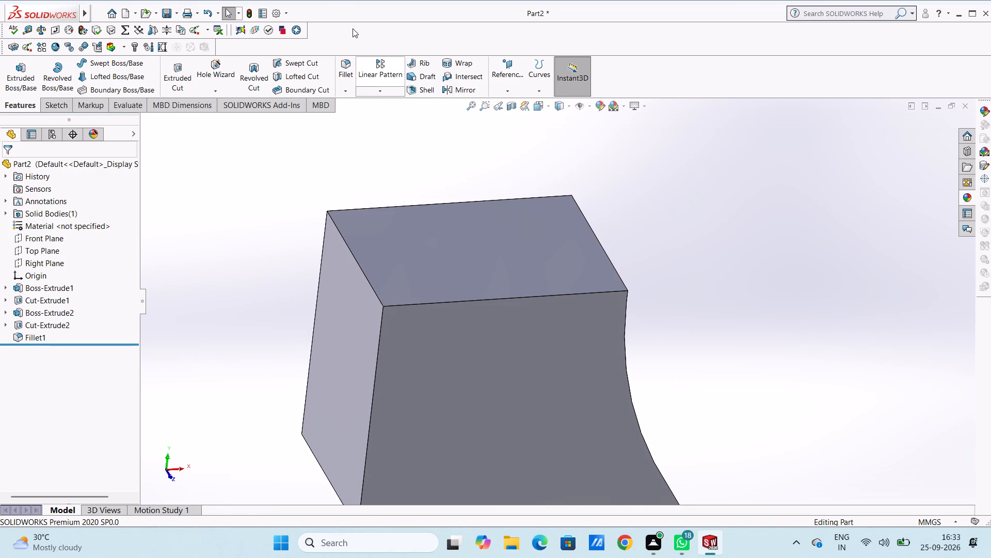
click(346, 69)
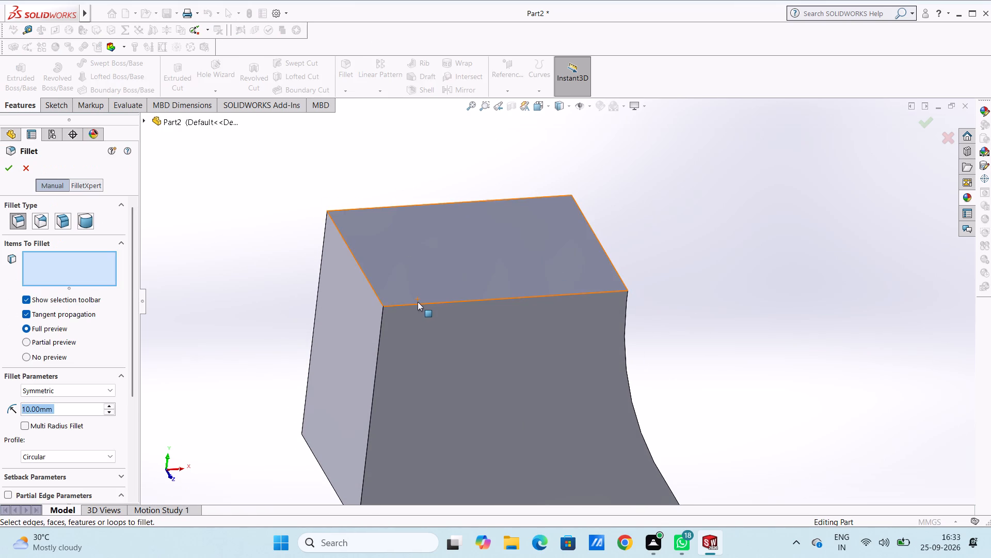
click(418, 305)
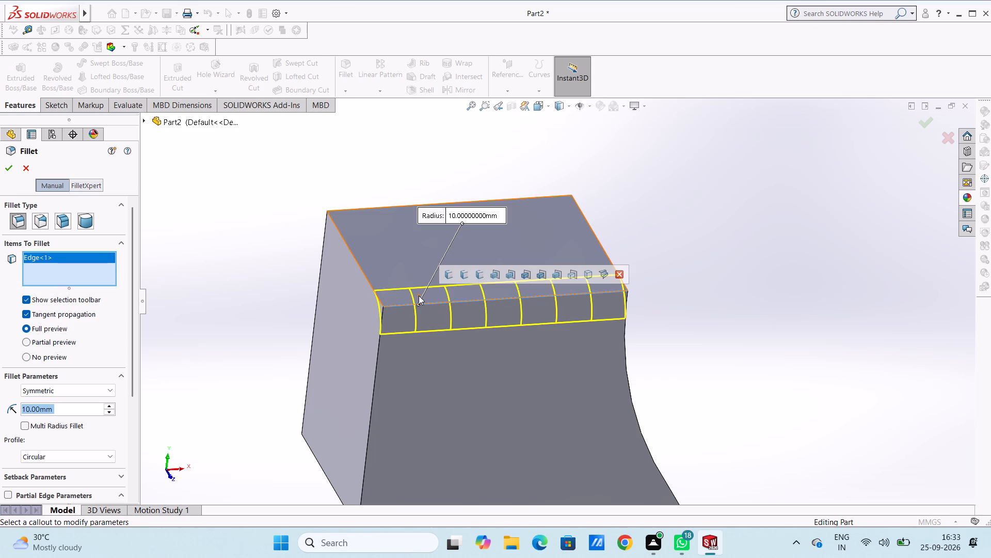
key(1)
key(Return)
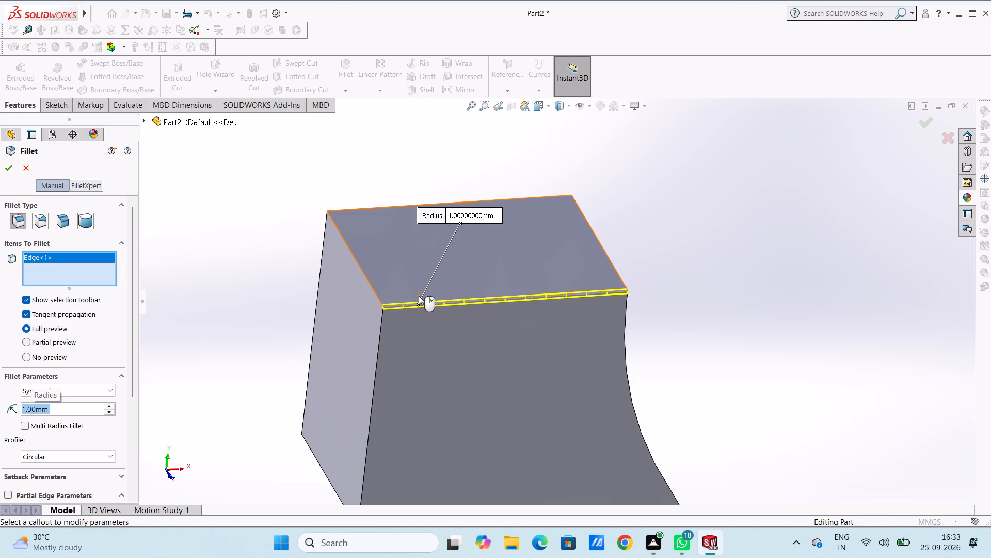
click(364, 274)
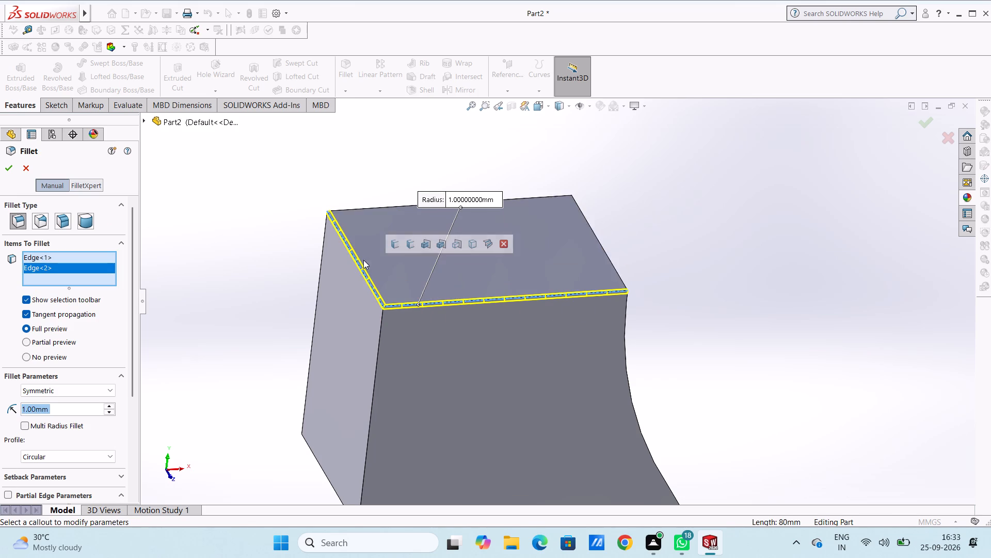
click(365, 207)
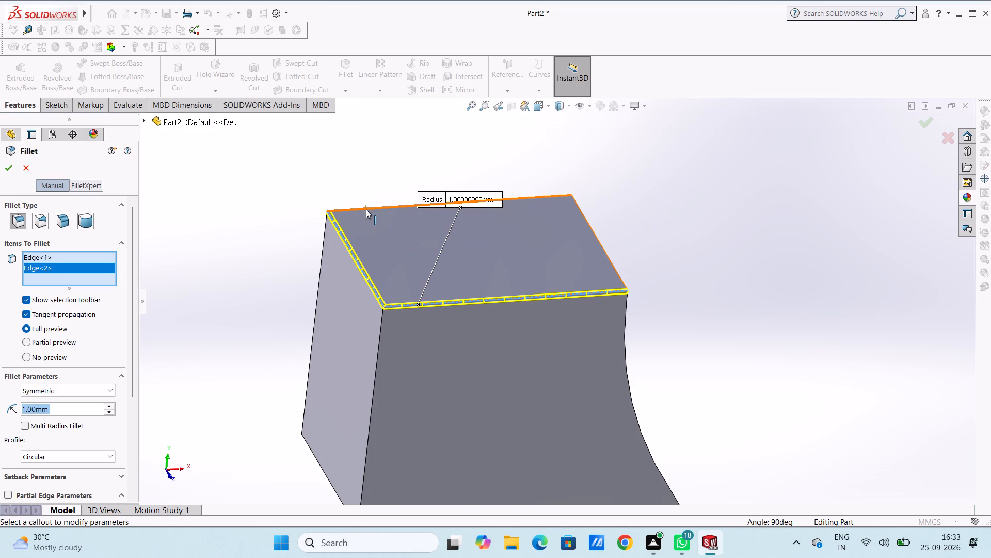
click(366, 209)
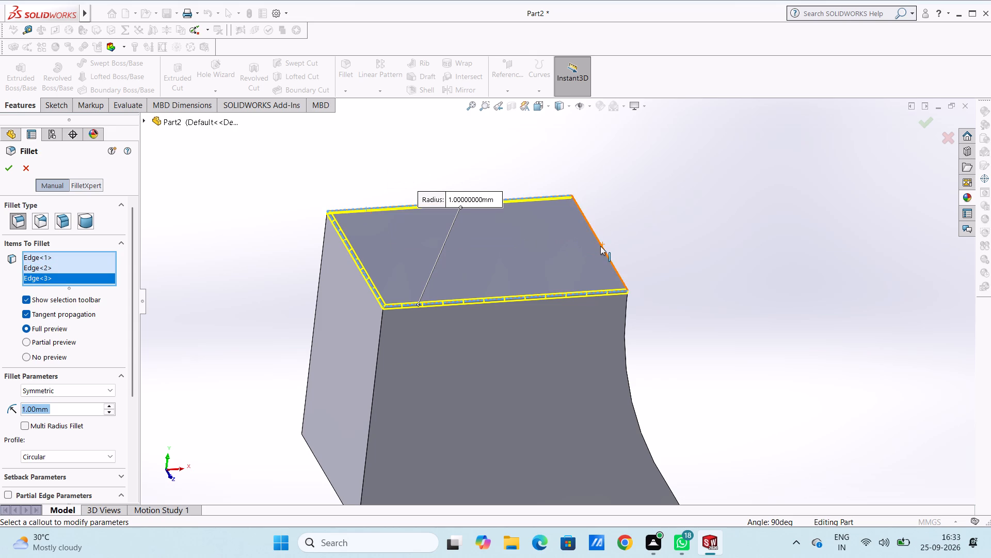
click(600, 246)
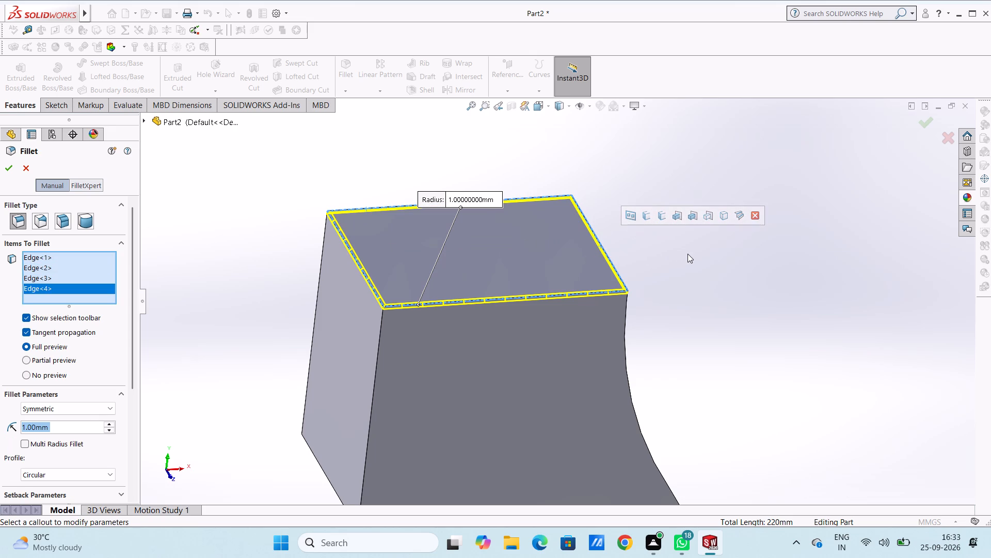
key(2)
key(Return)
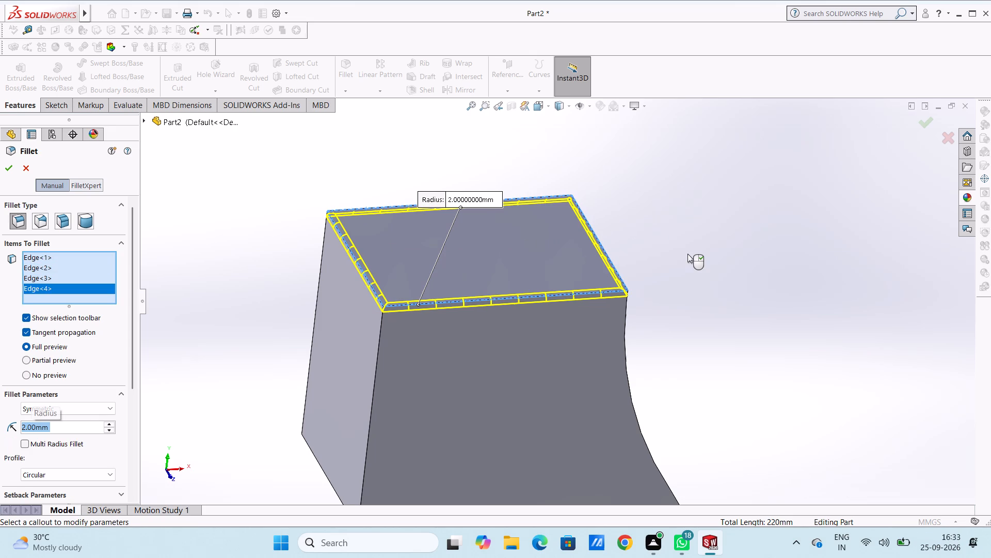
click(6, 168)
click(194, 240)
Examine the whole part from its sides and underside, and in the standard front and top views.
scroll(217, 247, up, 5)
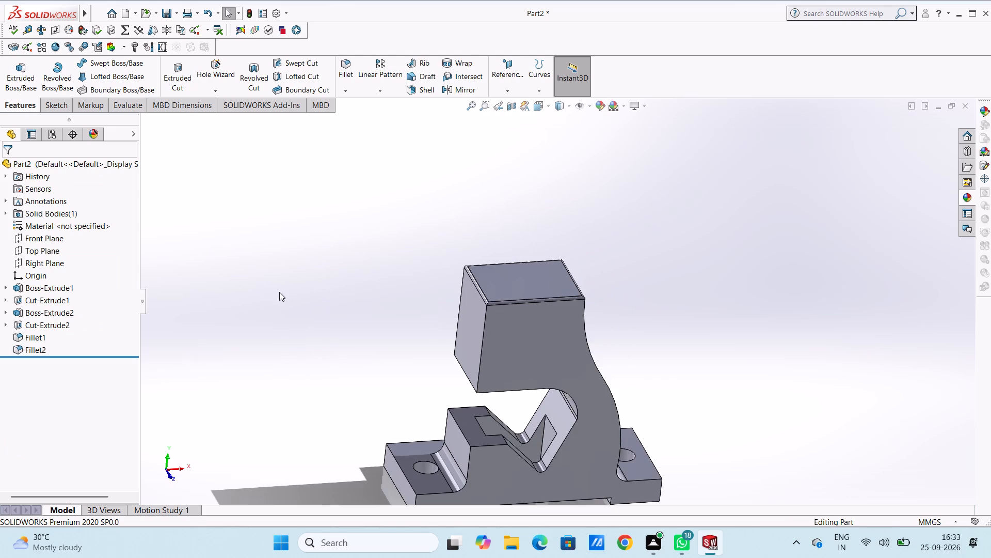
middle_drag(279, 292, 277, 224)
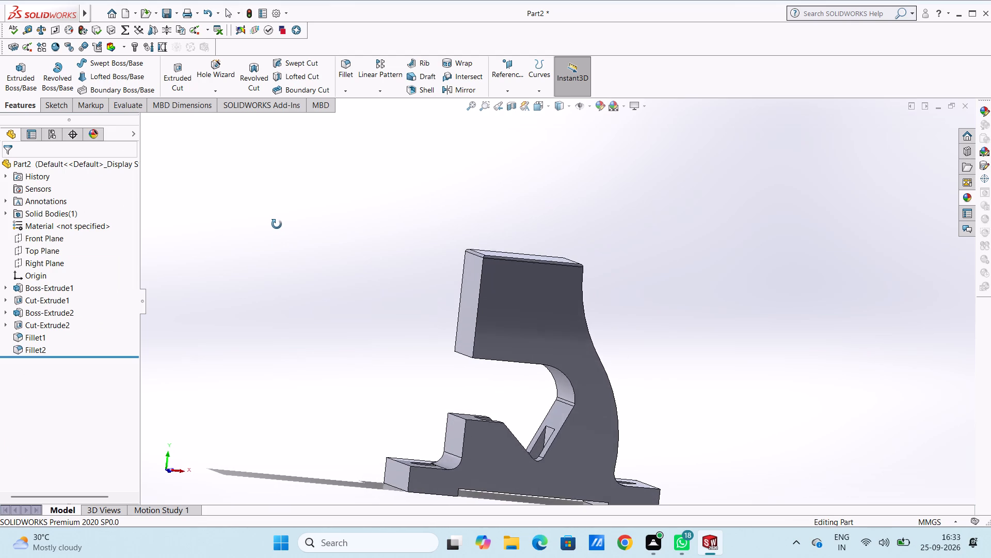
middle_drag(277, 224, 270, 227)
middle_drag(636, 185, 640, 168)
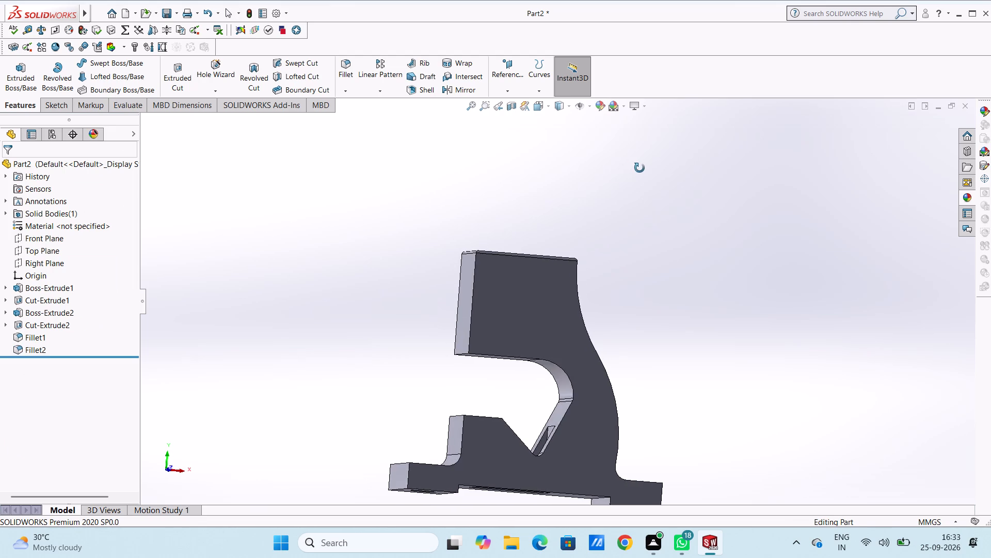
middle_drag(640, 168, 650, 197)
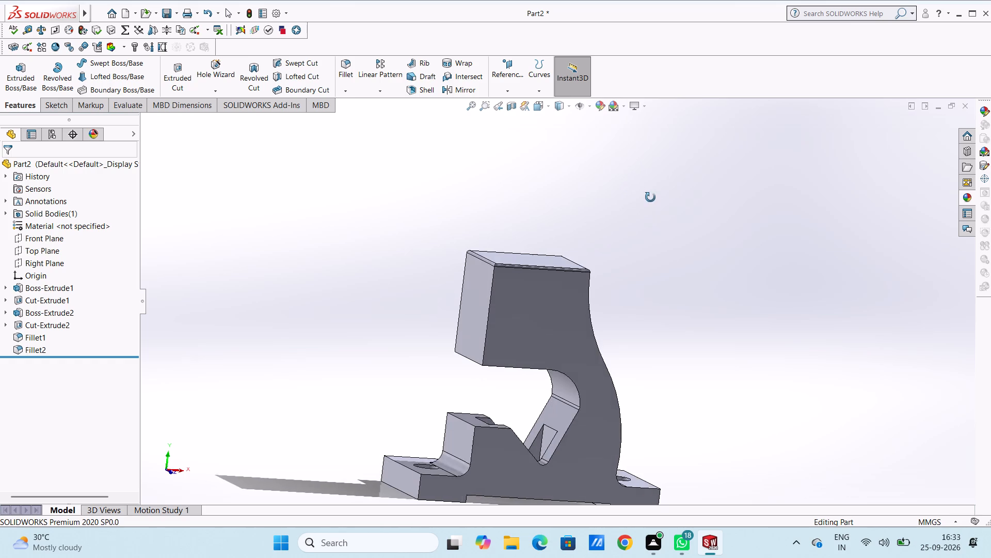
middle_drag(650, 197, 637, 161)
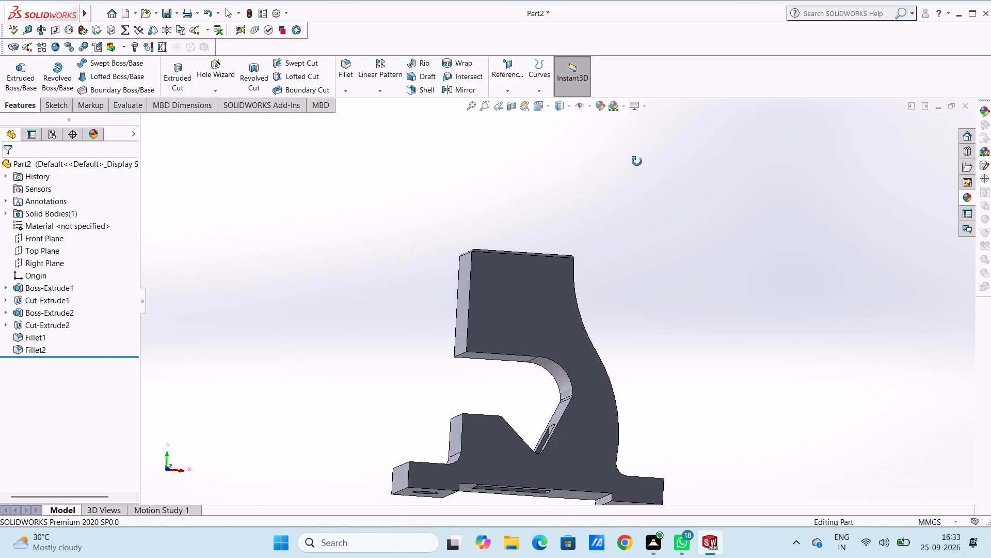
middle_drag(637, 161, 635, 161)
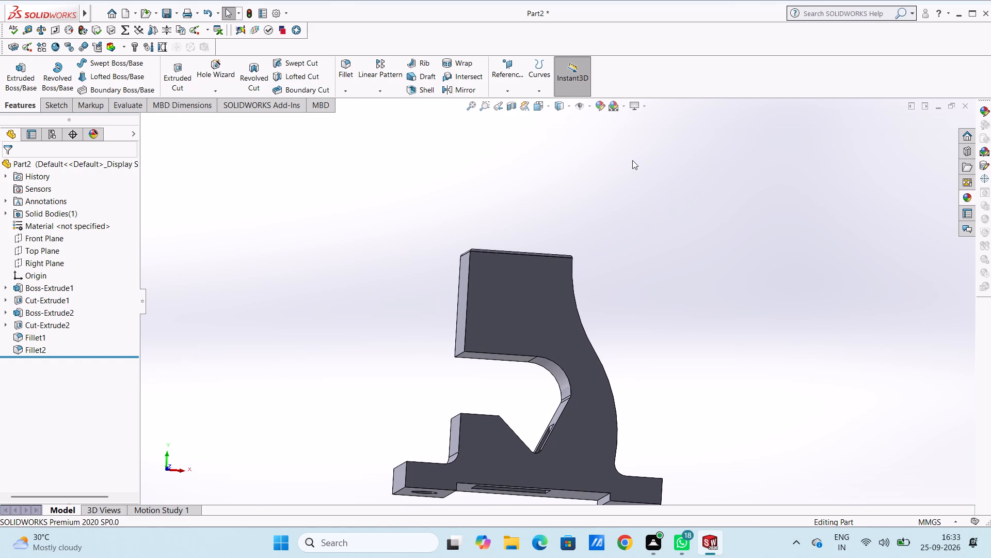
middle_drag(631, 173, 644, 200)
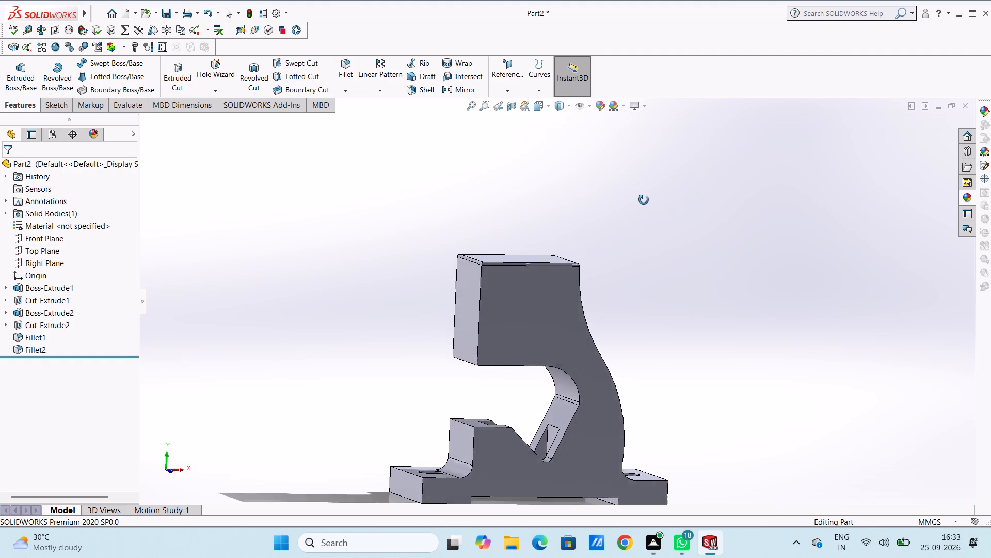
middle_drag(644, 200, 642, 157)
middle_drag(690, 343, 713, 226)
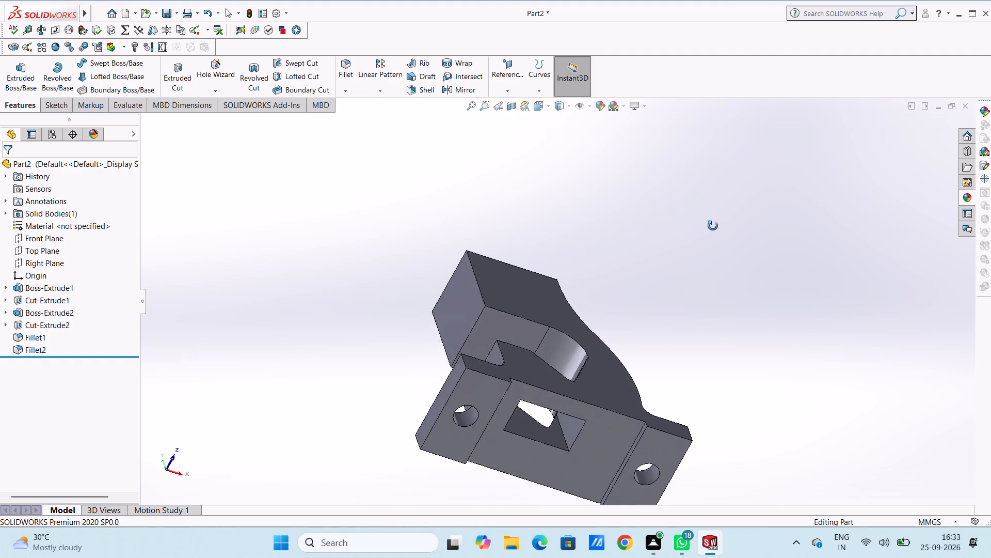
middle_drag(713, 226, 709, 327)
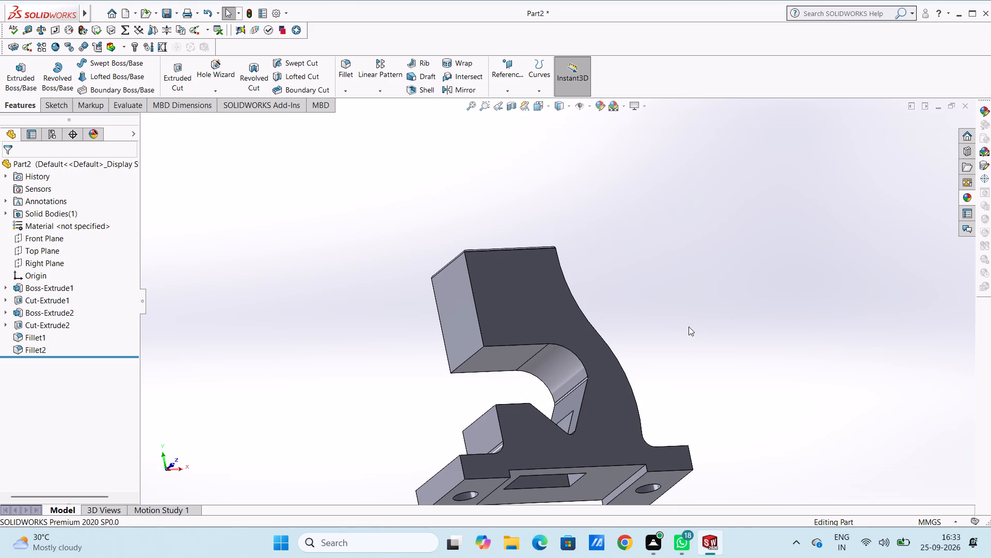
key(ctrl+1)
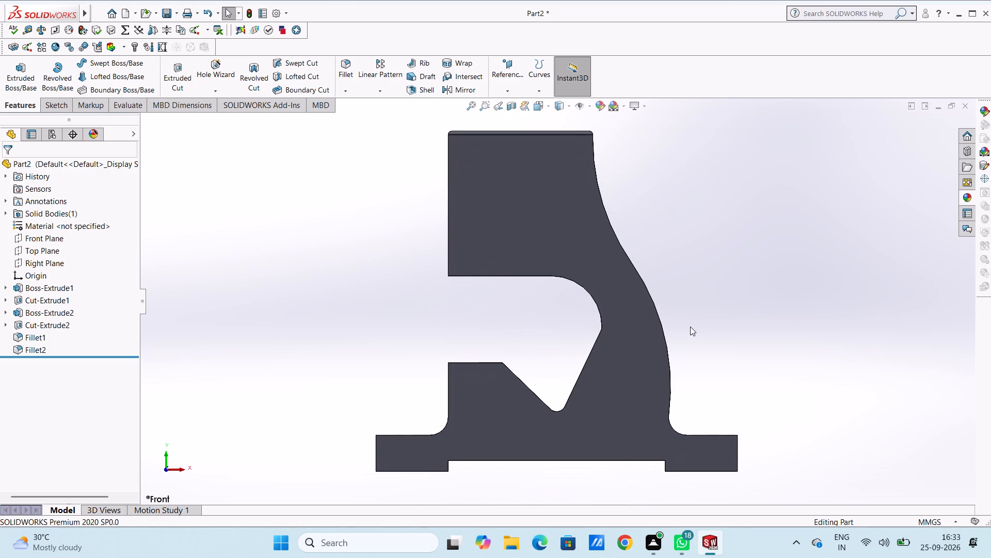
key(ctrl+5)
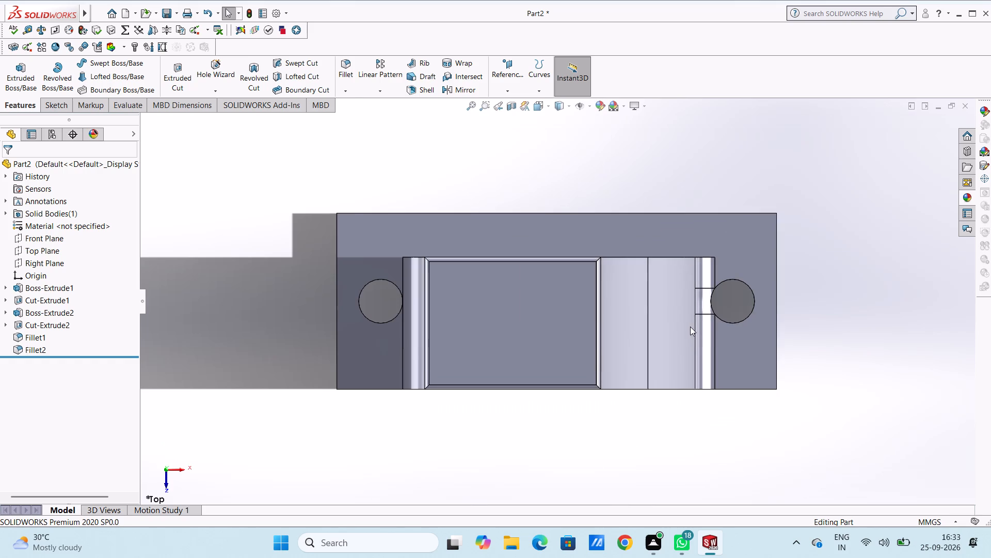
Create a reference plane offset 10 mm from the Front Plane.
click(508, 55)
click(508, 67)
click(511, 105)
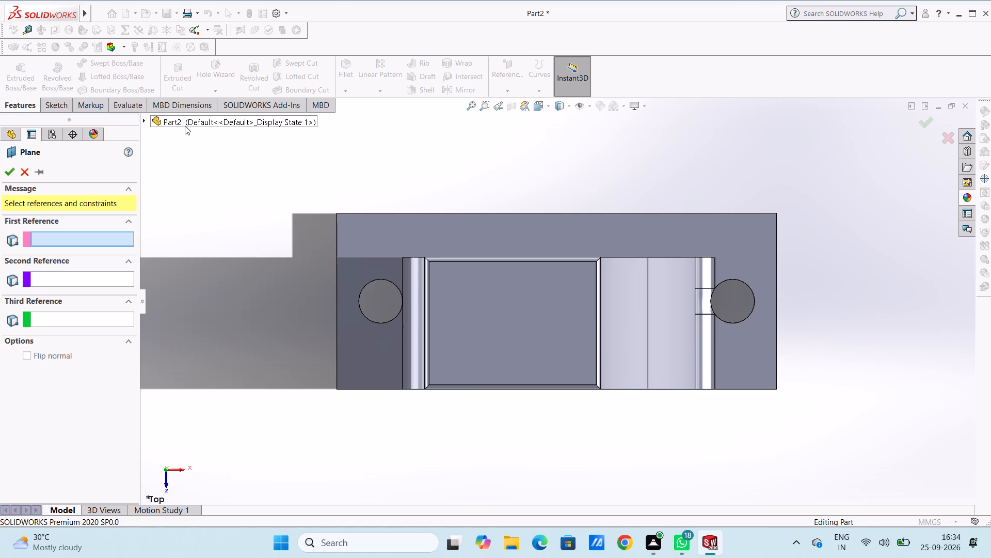
click(185, 126)
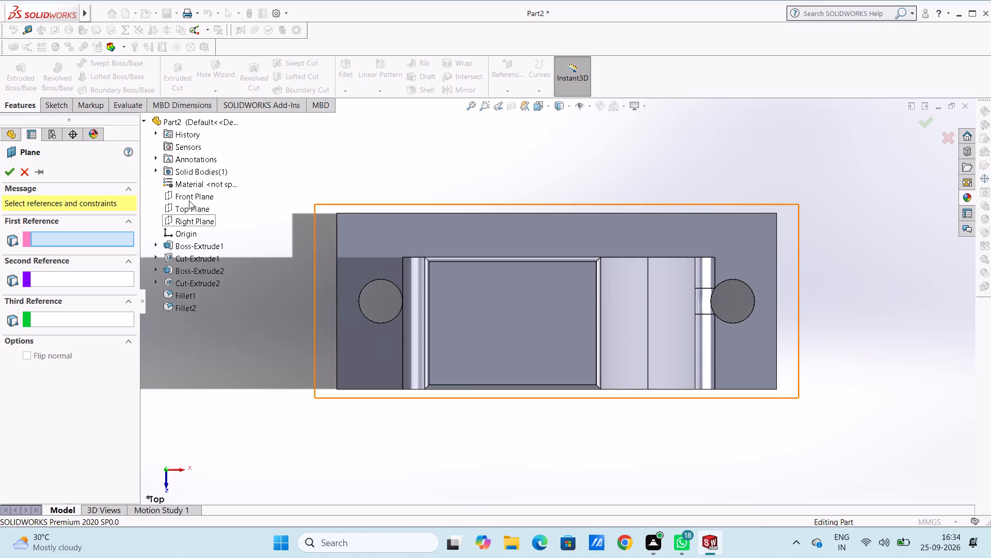
click(189, 199)
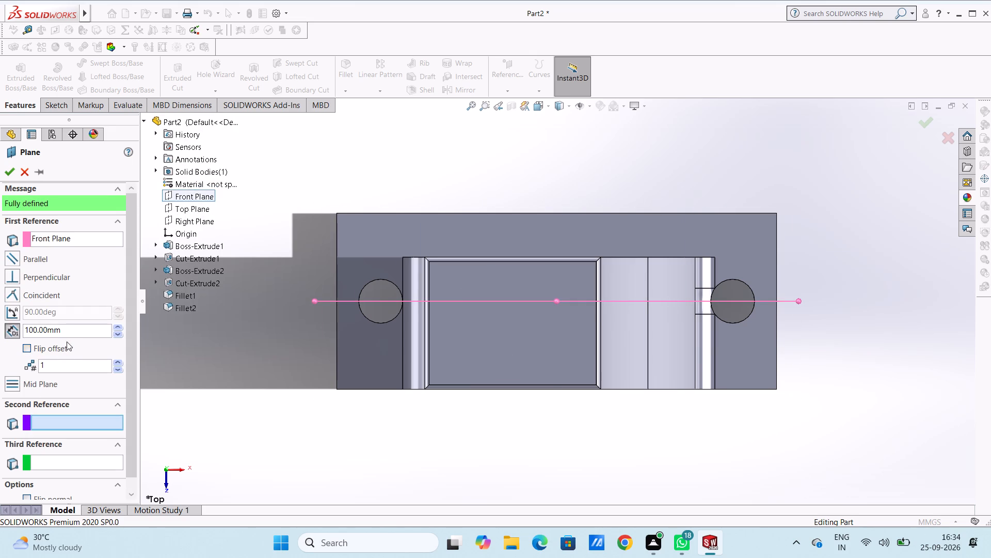
double_click(68, 333)
key(0)
key(Return)
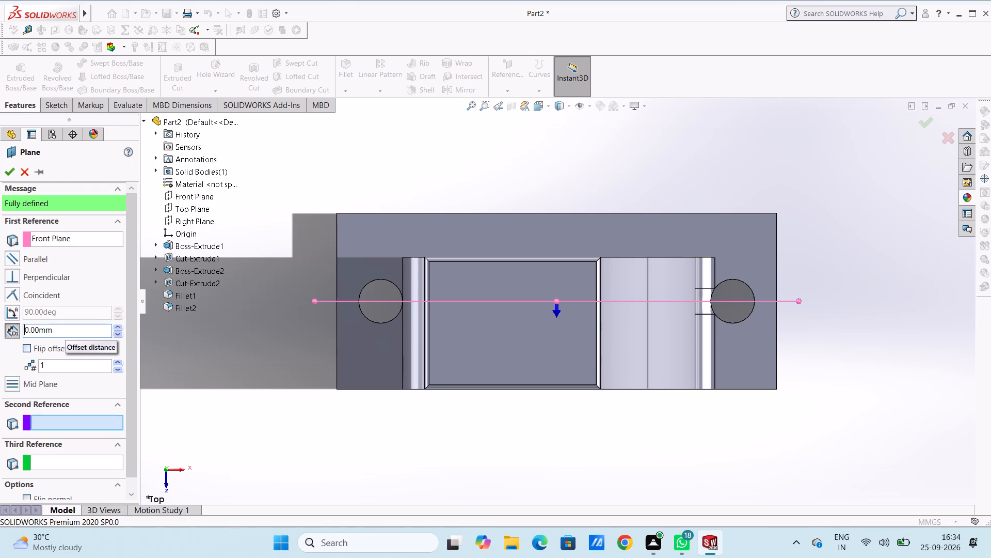
double_click(78, 331)
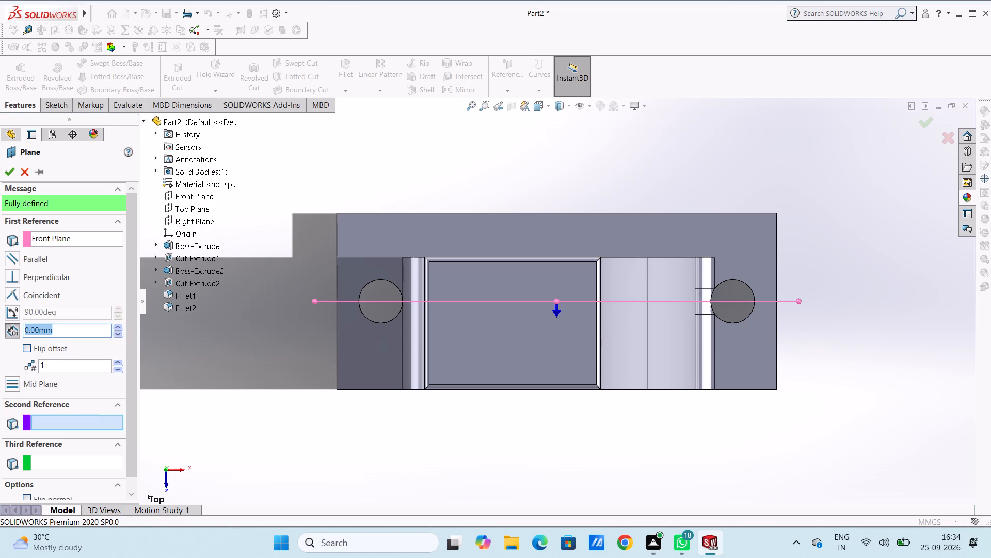
text(10)
key(Return)
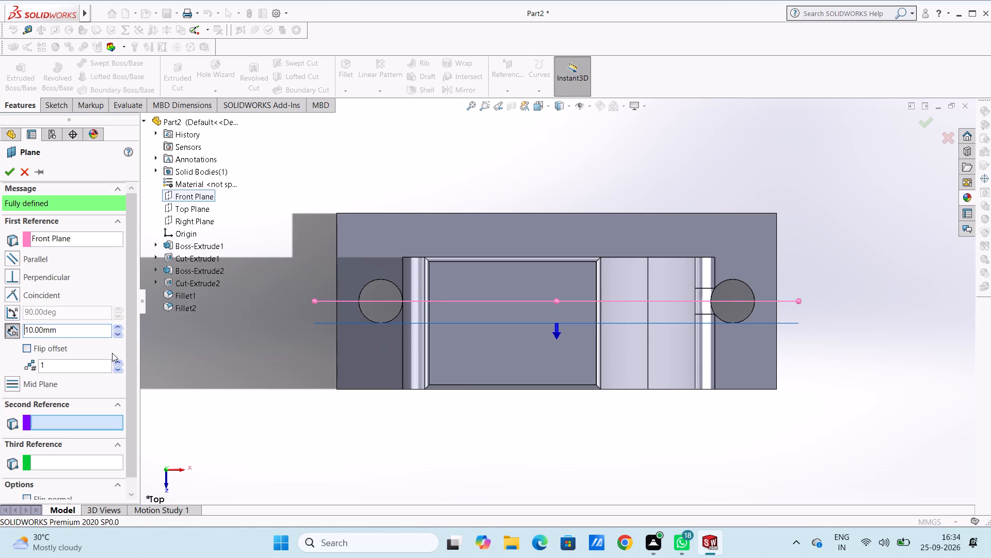
click(11, 173)
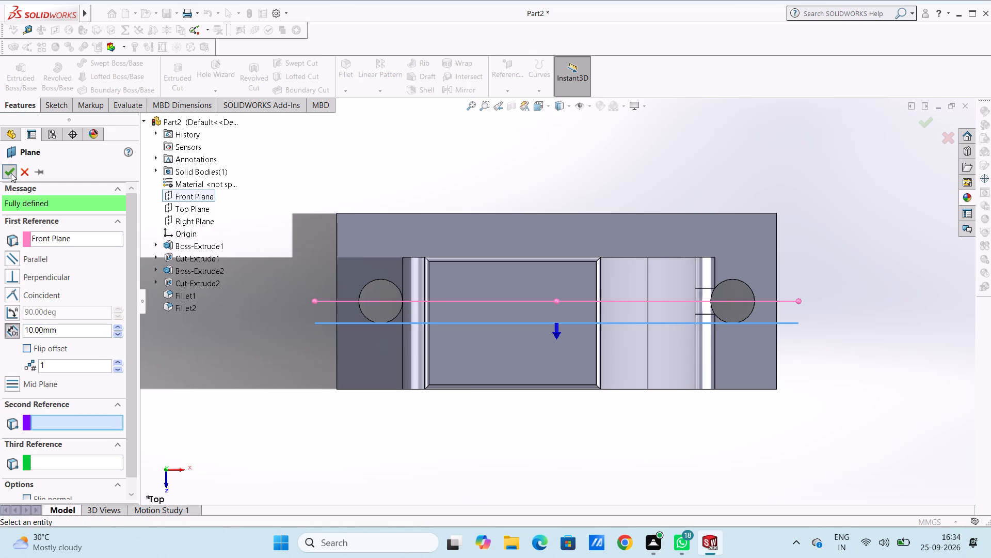
click(270, 223)
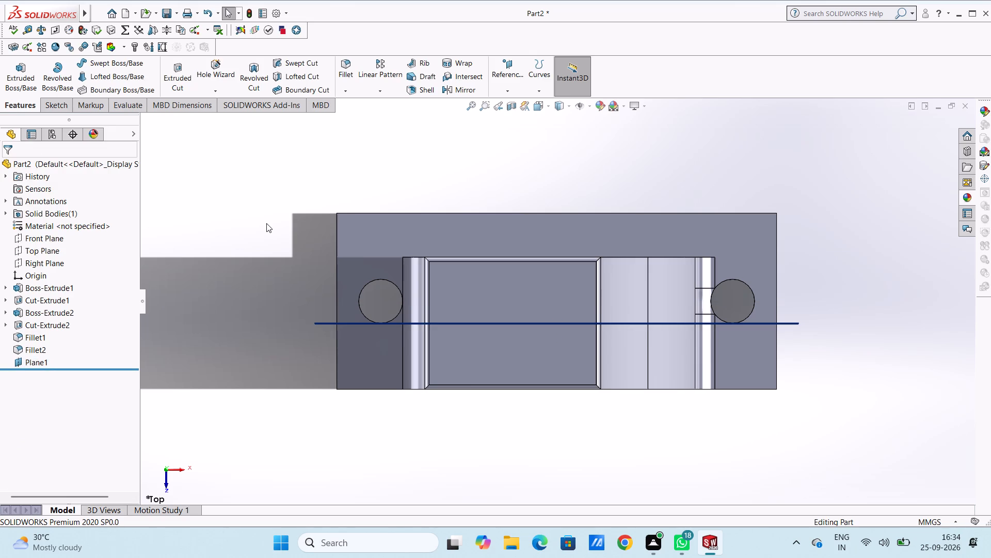
Start a new sketch on the plane offset from the Front Plane.
key(ctrl+1)
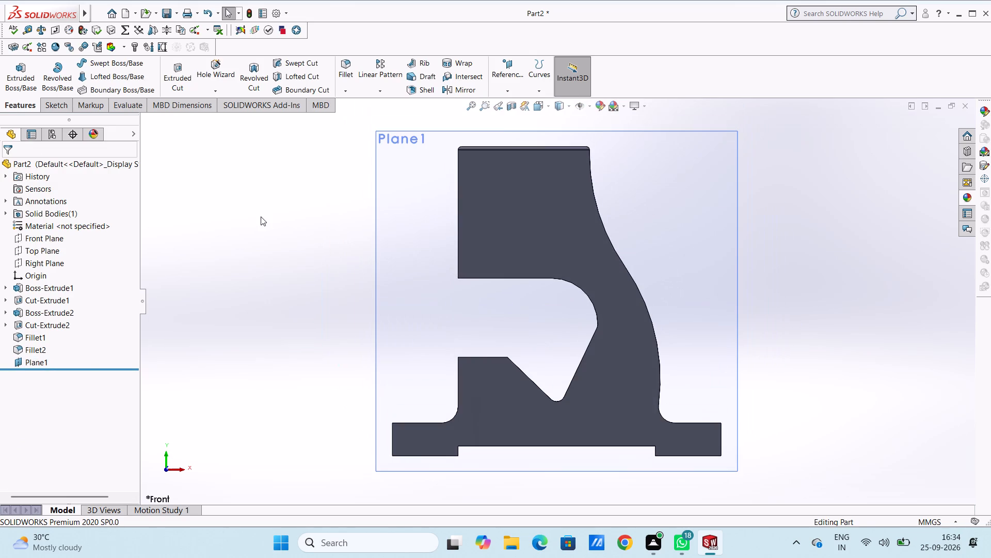
click(399, 296)
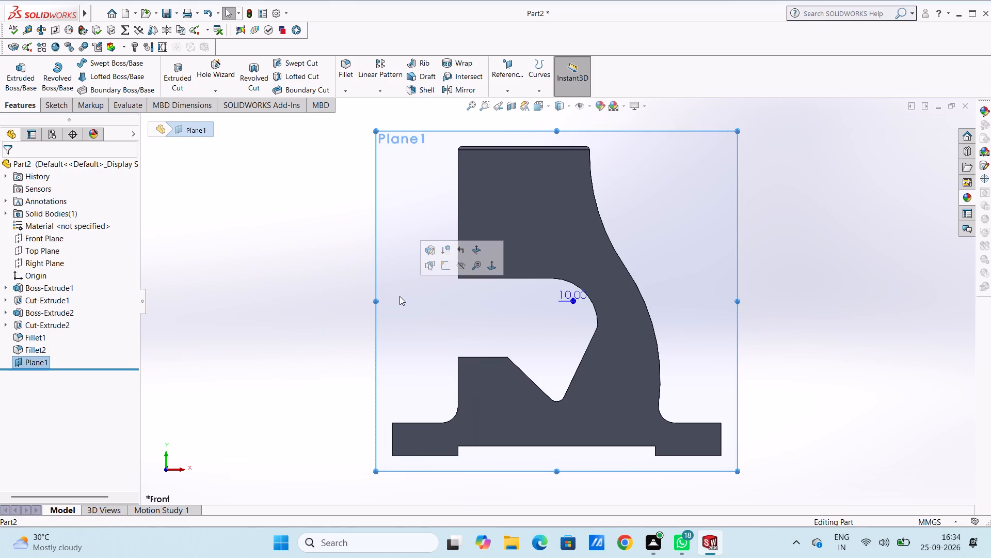
click(444, 265)
click(321, 289)
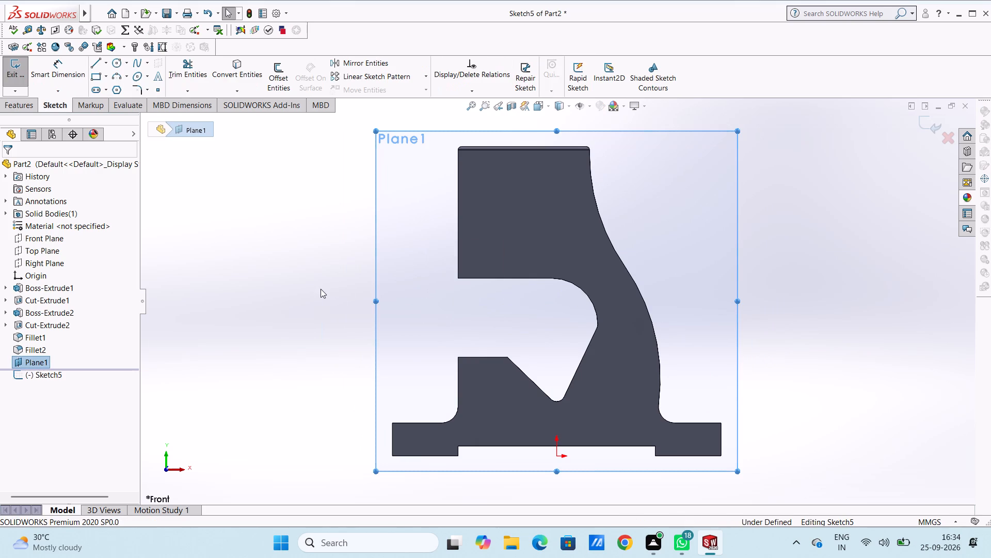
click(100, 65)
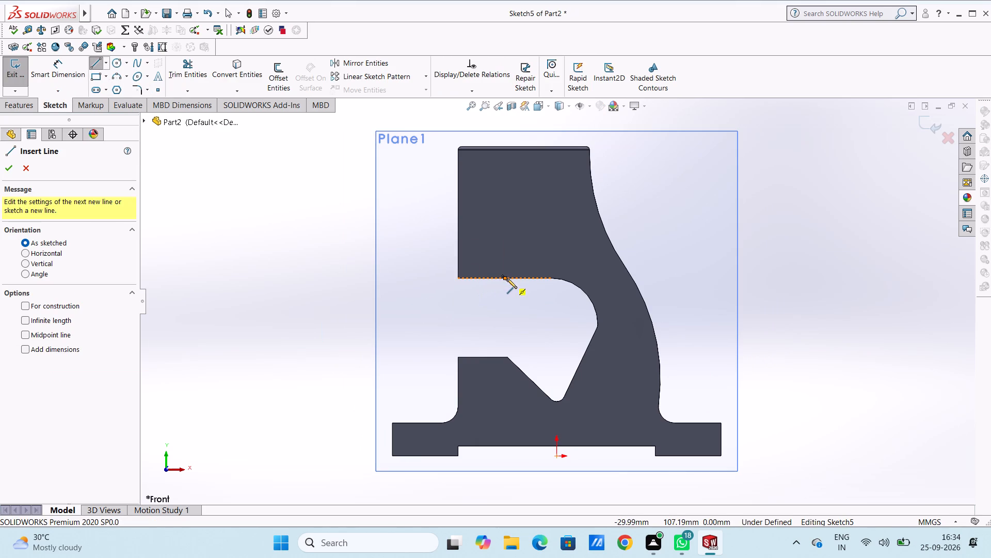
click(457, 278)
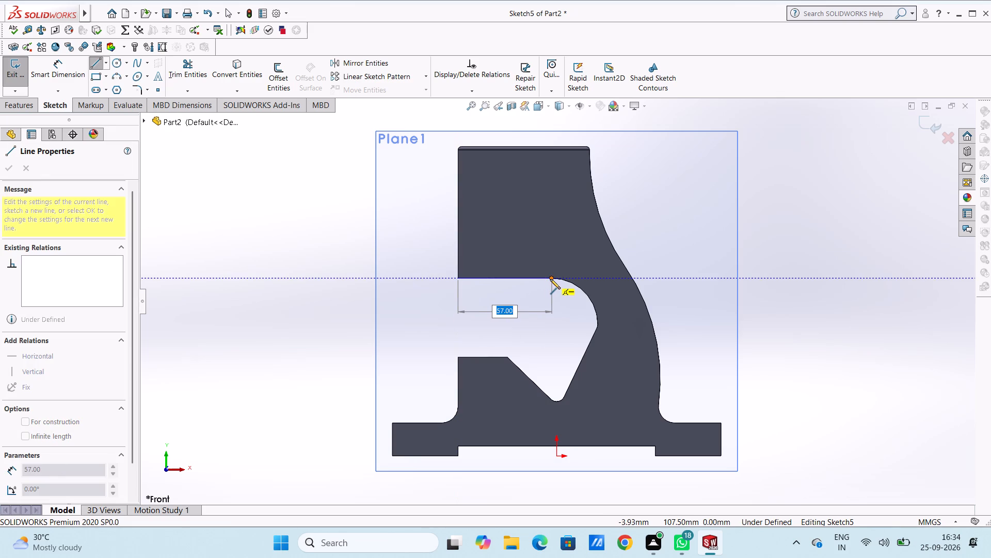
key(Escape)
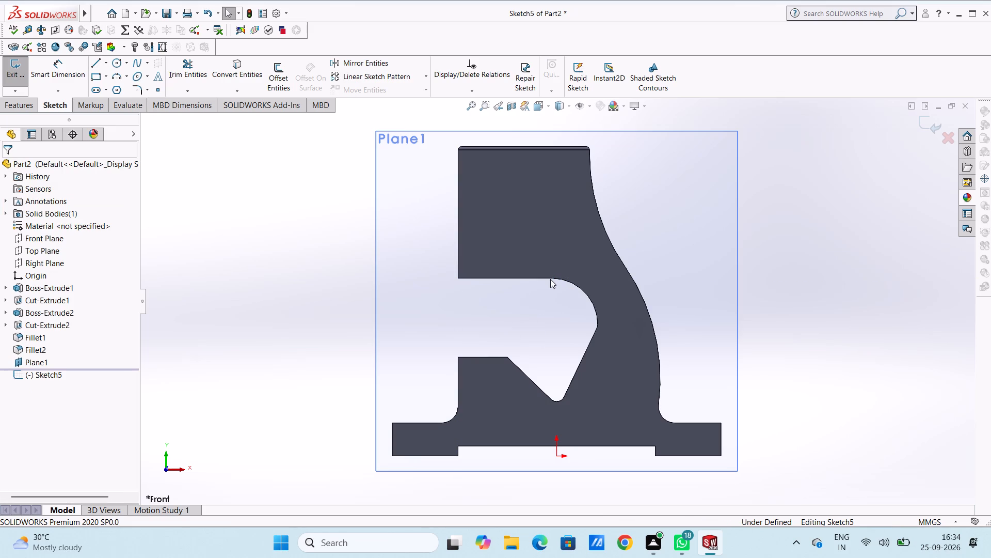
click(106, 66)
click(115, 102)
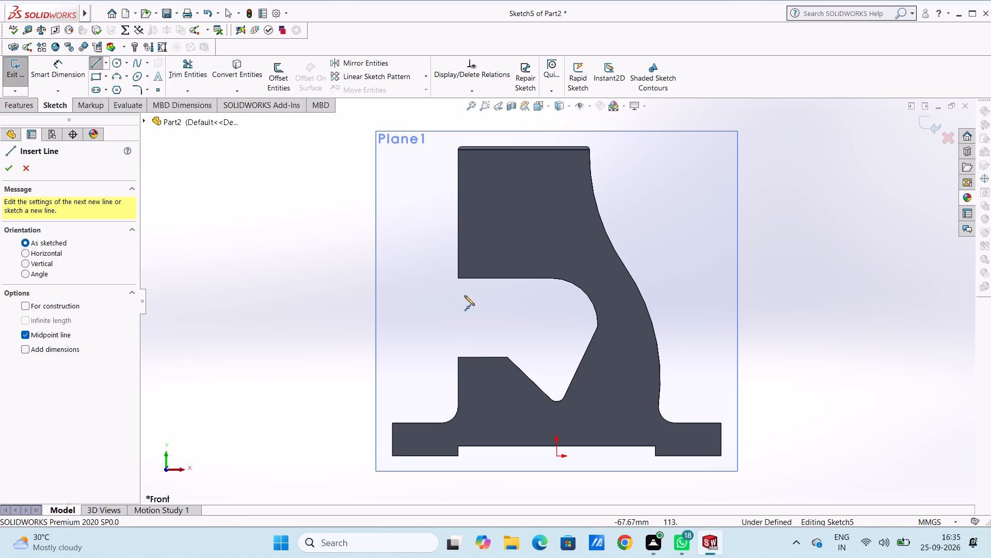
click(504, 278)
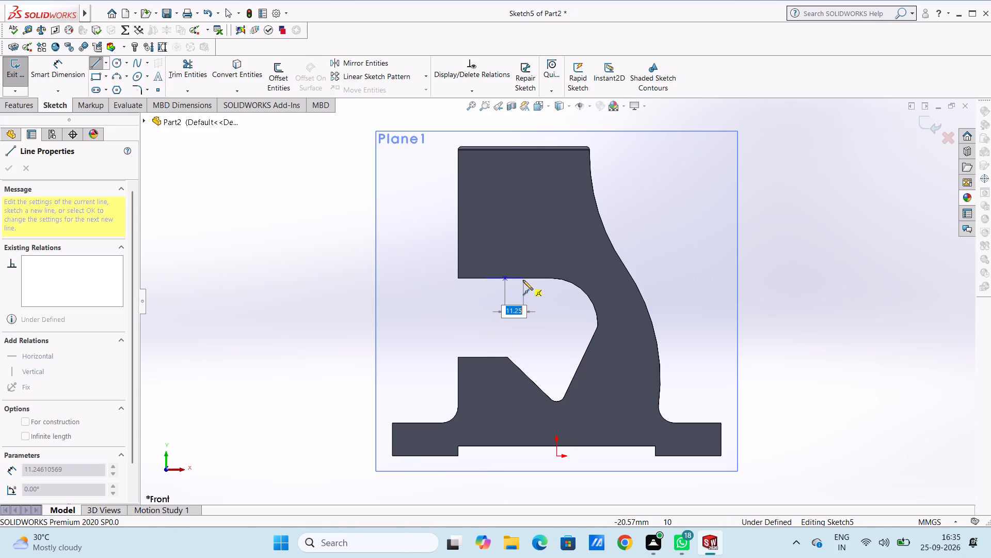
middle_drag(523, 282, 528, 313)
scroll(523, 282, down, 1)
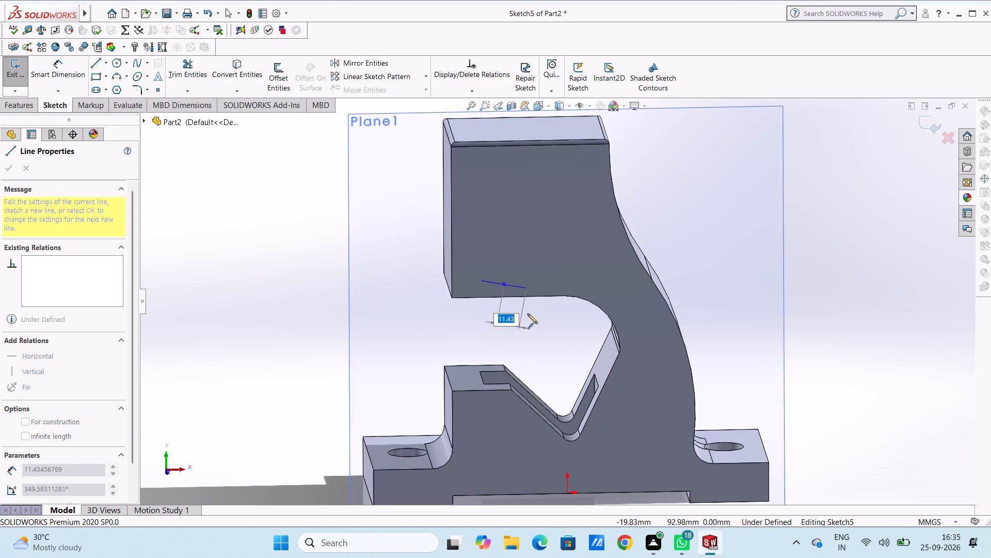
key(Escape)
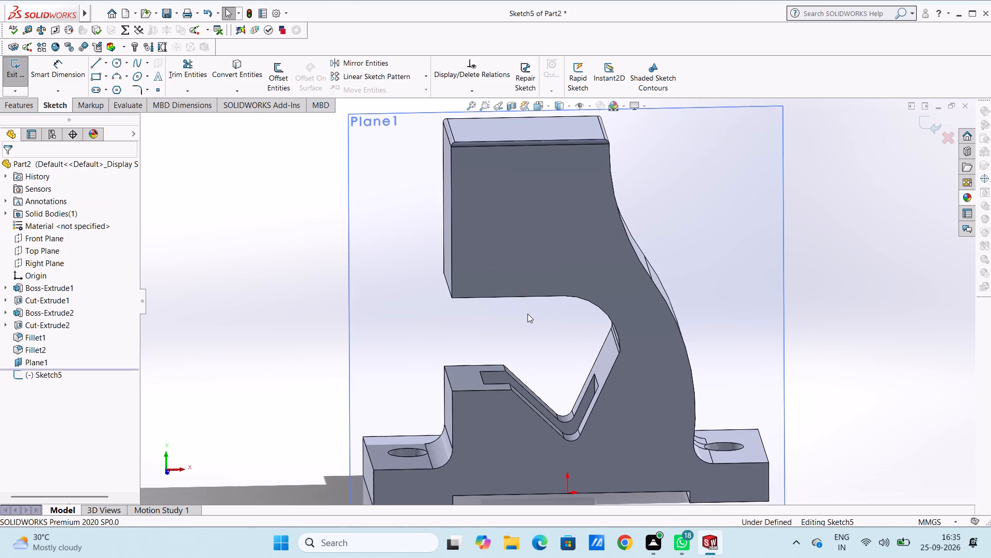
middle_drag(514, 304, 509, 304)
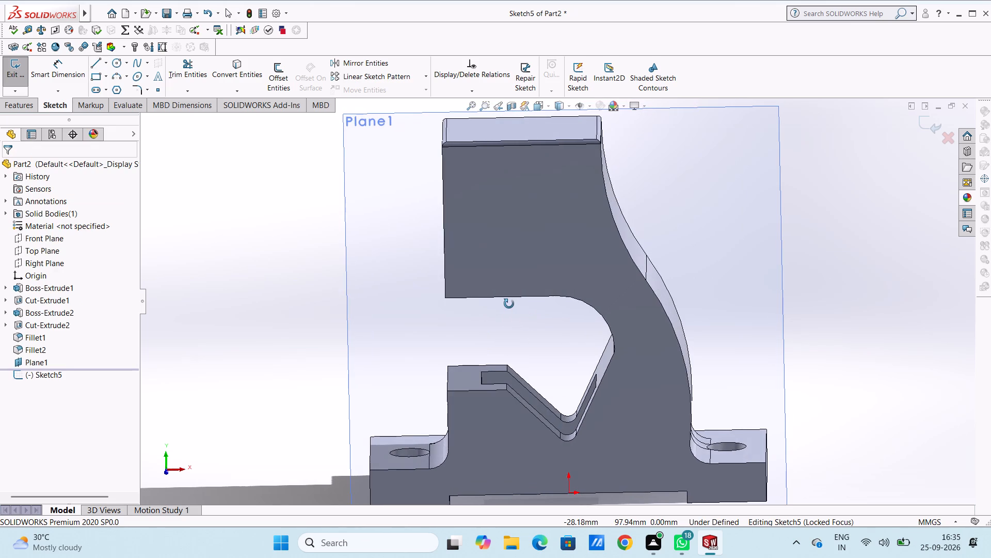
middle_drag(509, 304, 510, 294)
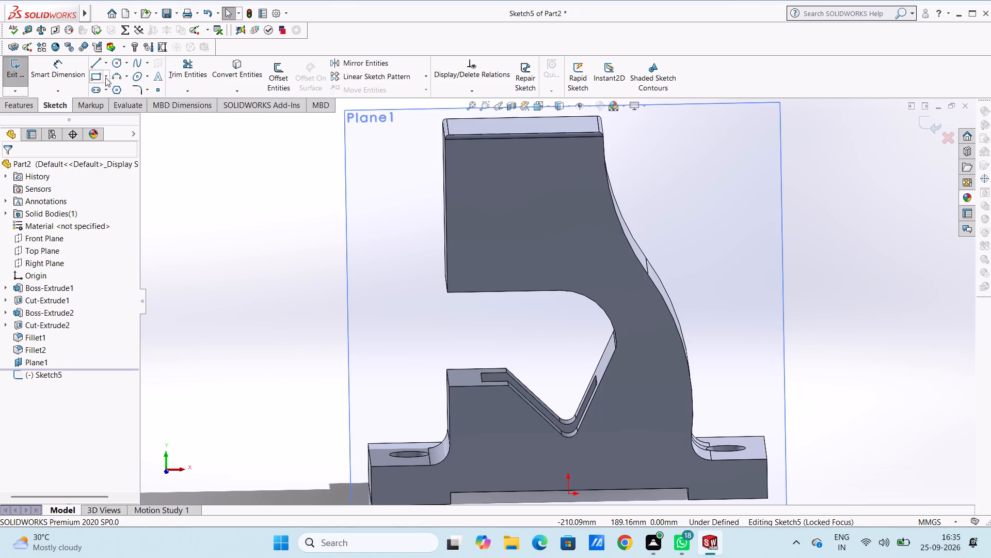
Sketch a horizontal midpoint line about 33 mm long on the opening's upper straight edge, ending where the arc begins.
click(106, 65)
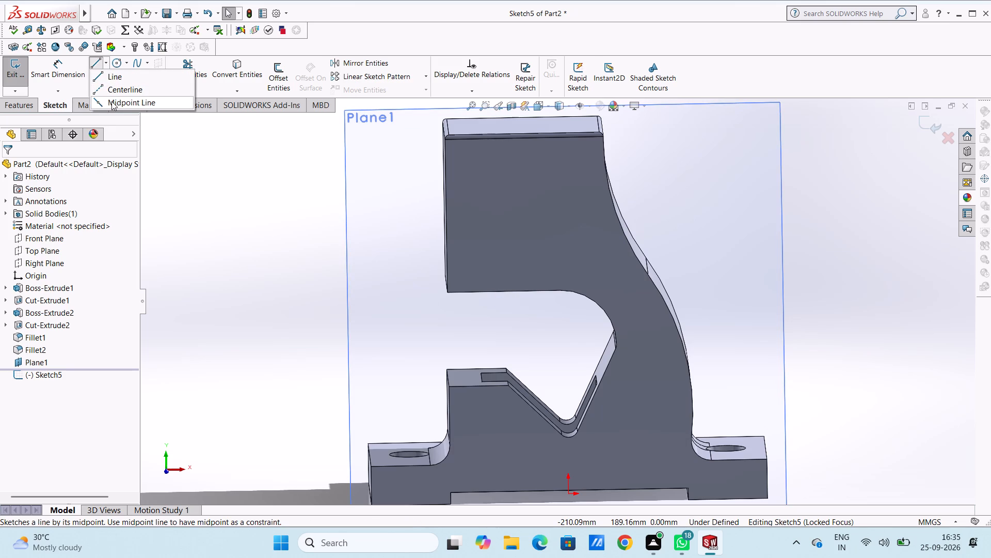
click(111, 101)
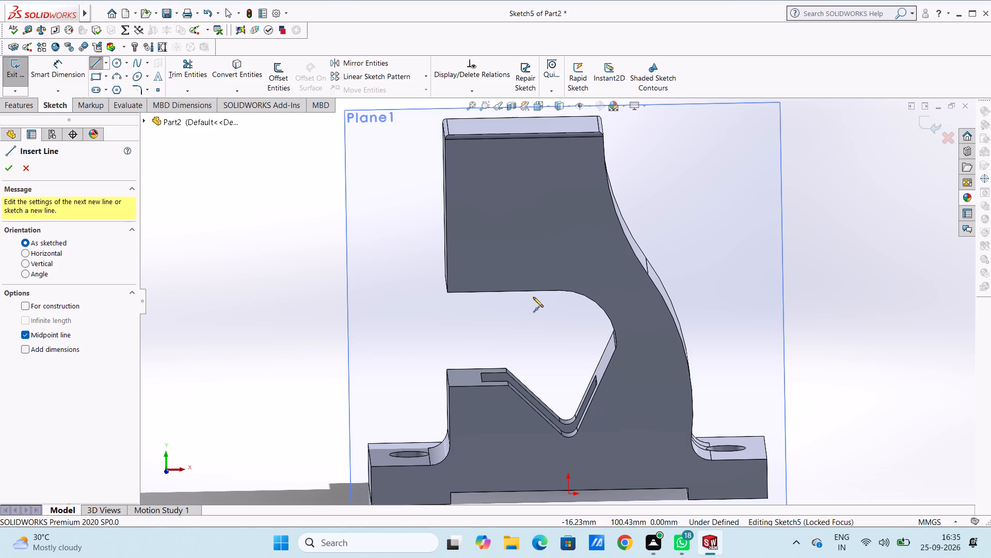
key(ctrl+1)
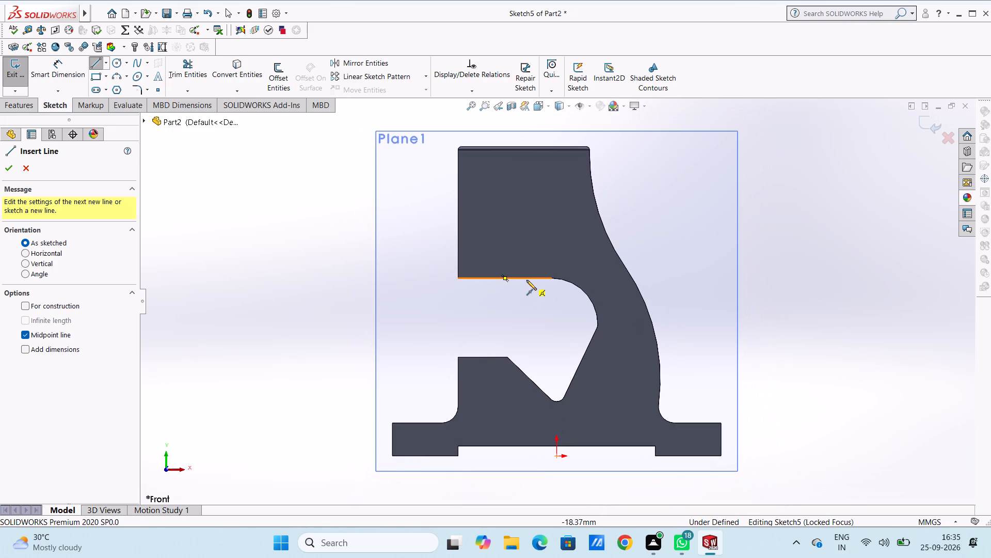
click(524, 280)
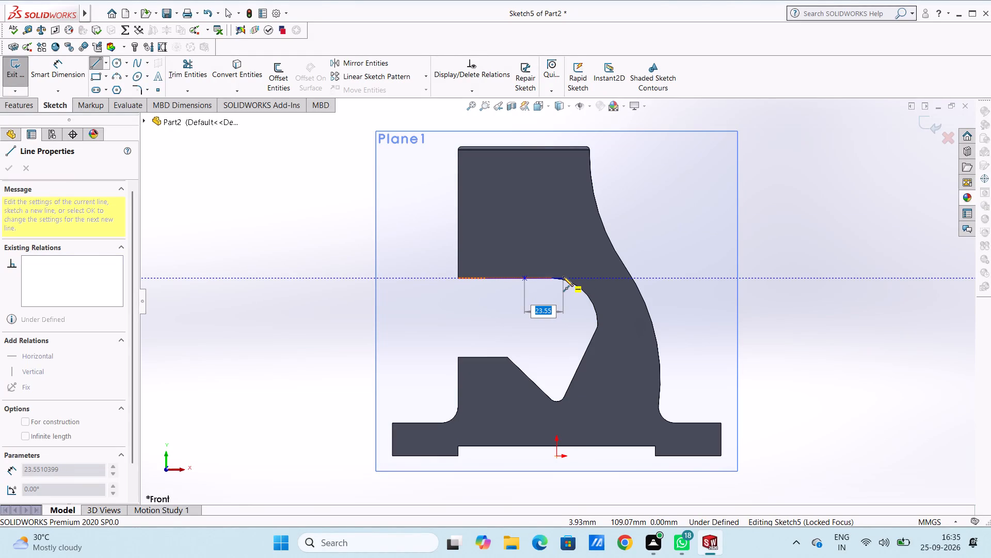
text(15)
key(Return)
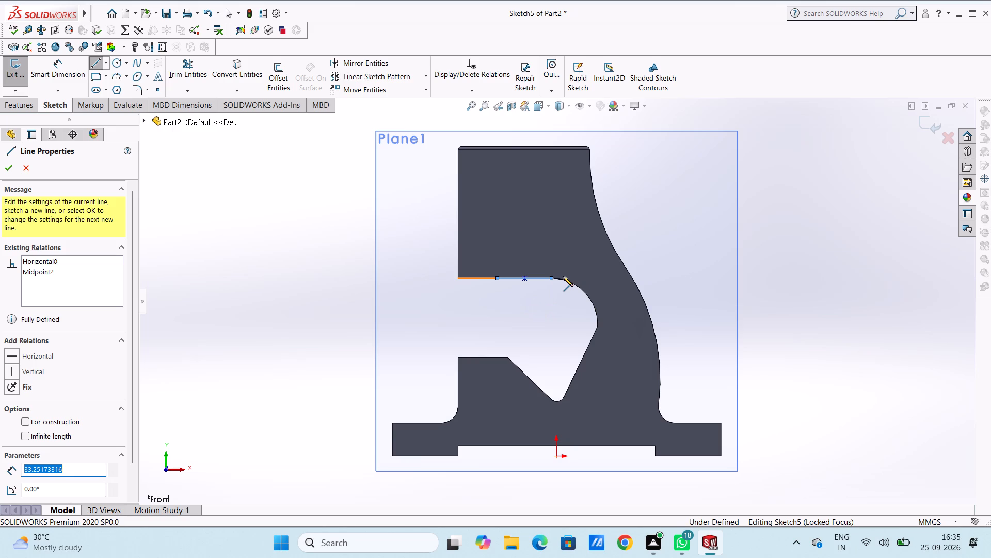
key(Escape)
key(Escape)
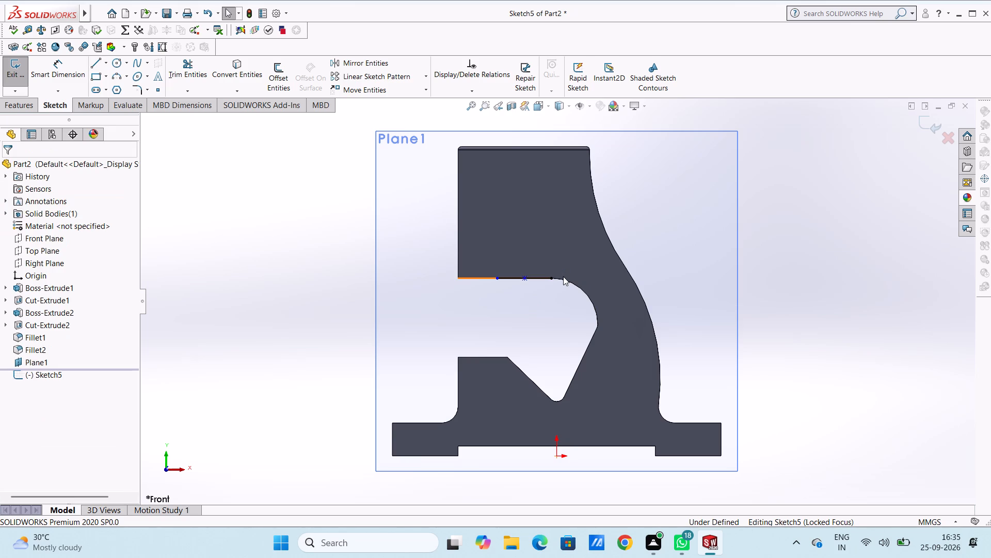
Dimension the distance from the line's free endpoint to its midpoint as 20 mm, placed above the upright.
click(67, 72)
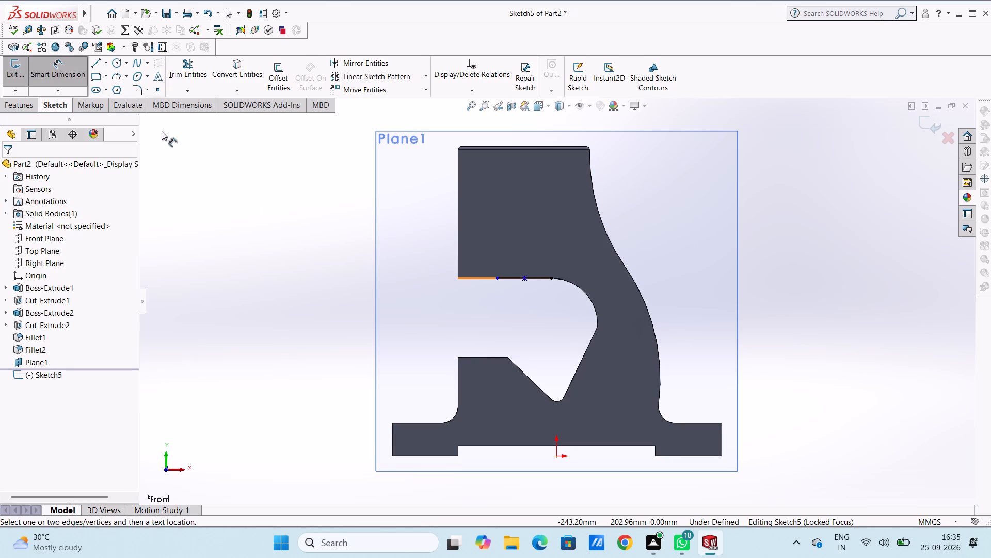
click(497, 276)
click(525, 277)
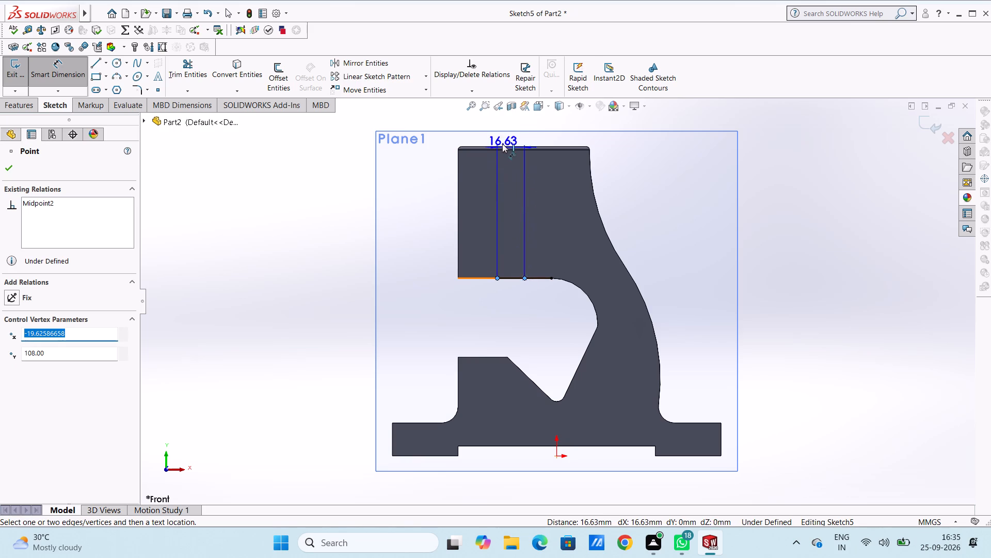
click(502, 126)
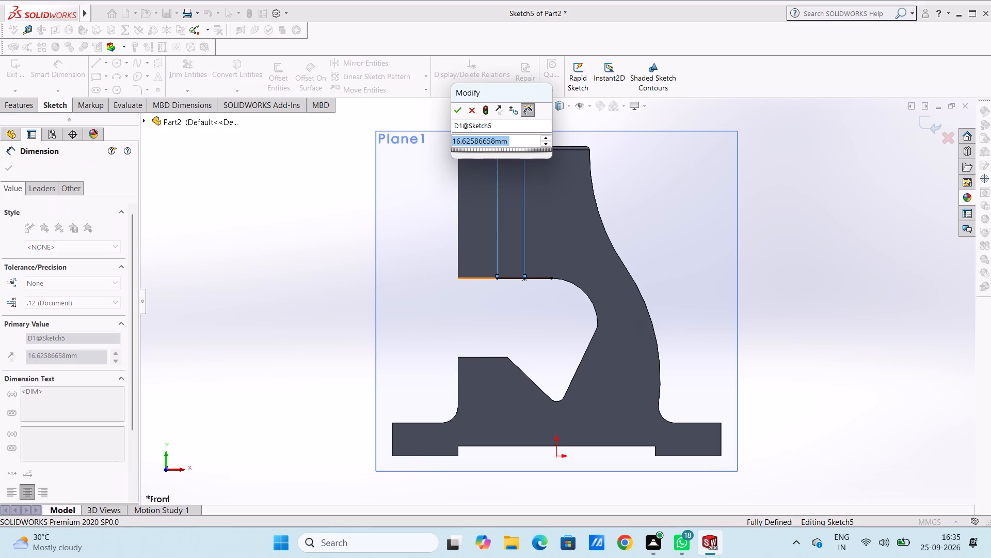
text(20)
key(Return)
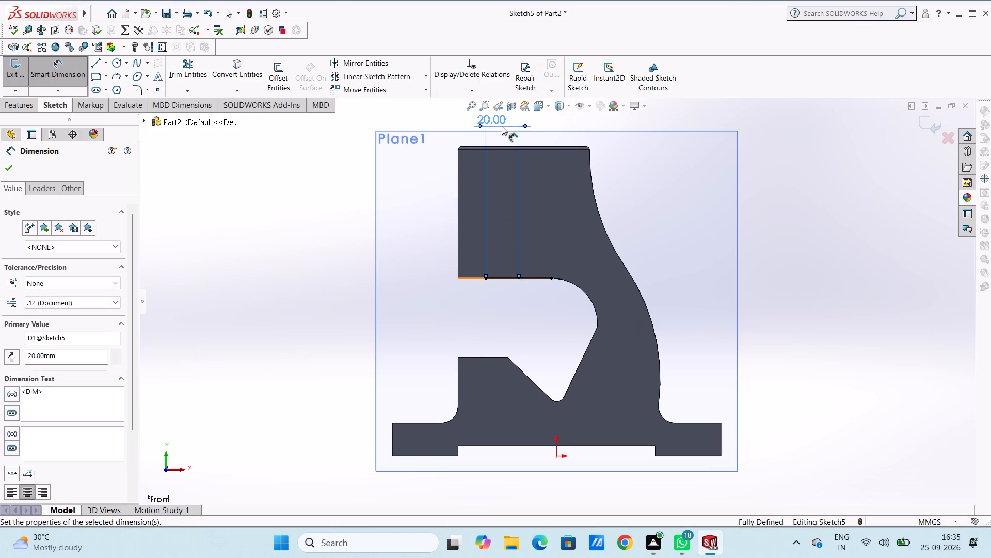
click(294, 256)
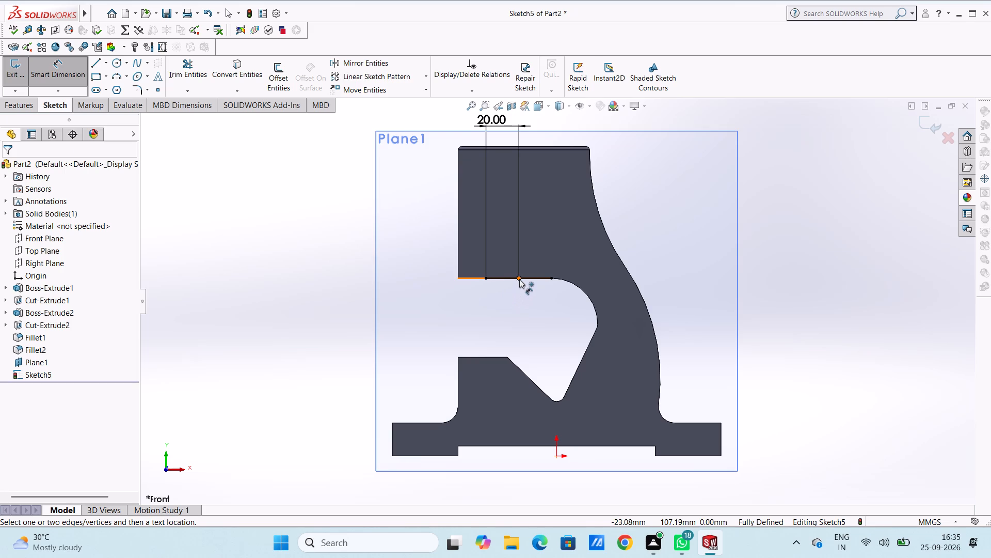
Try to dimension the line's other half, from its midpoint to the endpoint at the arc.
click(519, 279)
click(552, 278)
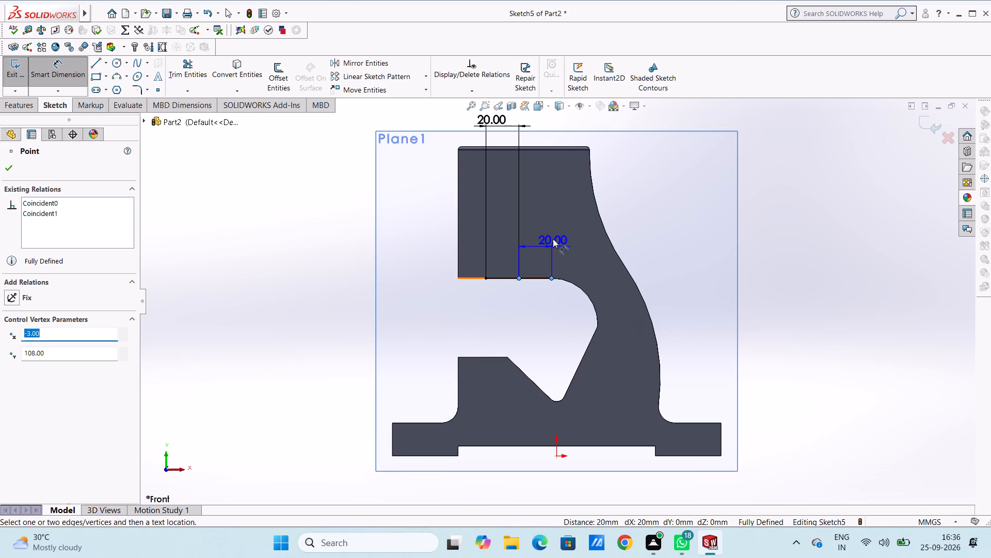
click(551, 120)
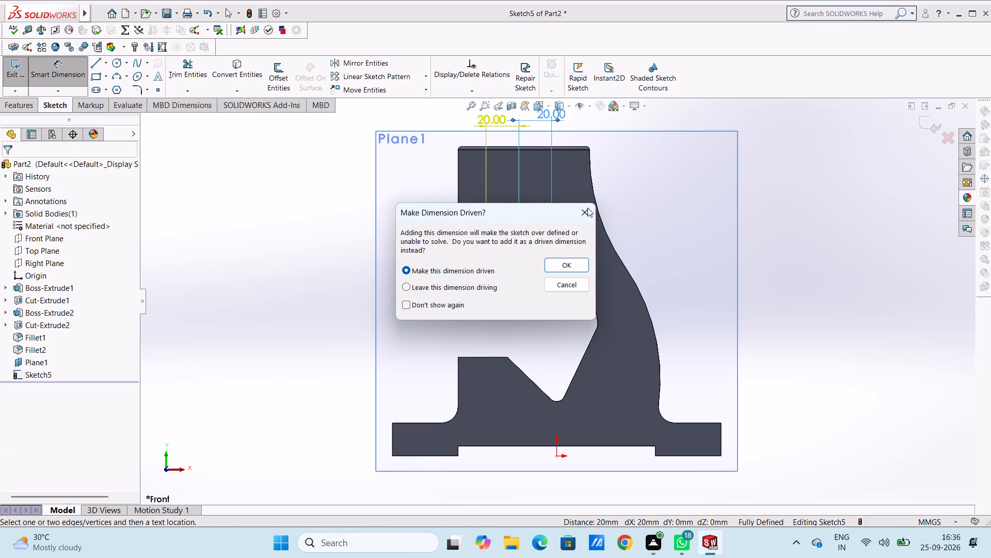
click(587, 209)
Sketch three lines below the opening's upper sketch line to close a rectangle 25 mm deep.
click(94, 64)
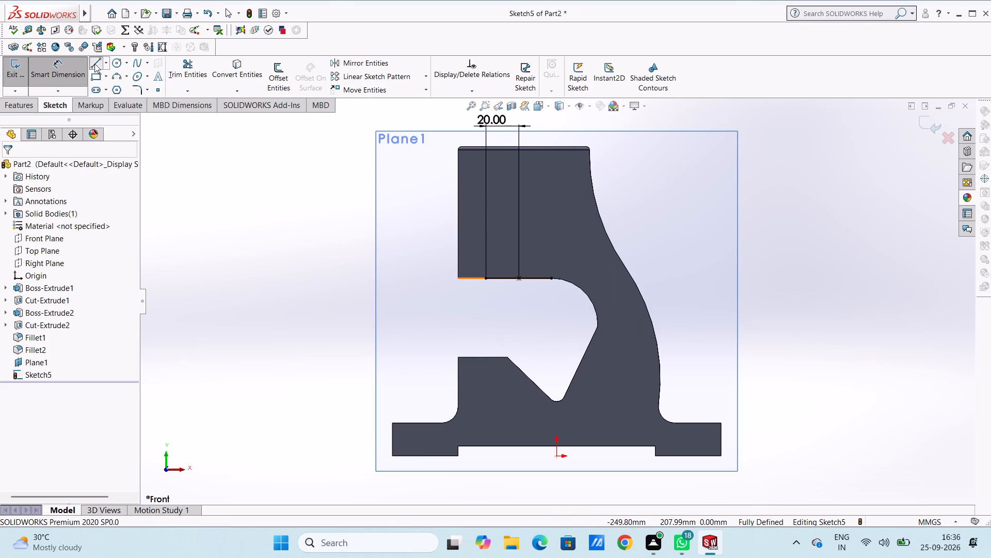
click(486, 280)
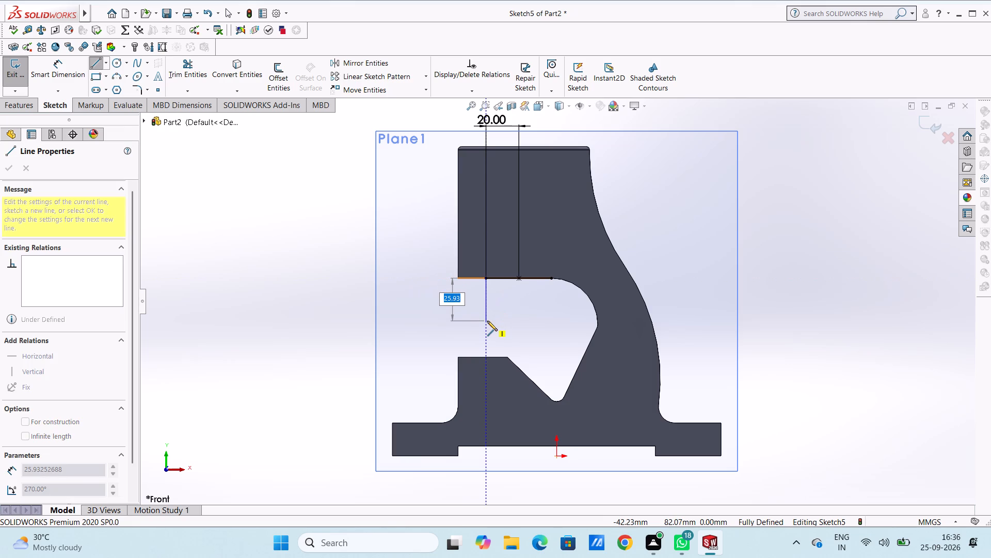
text(25)
key(Return)
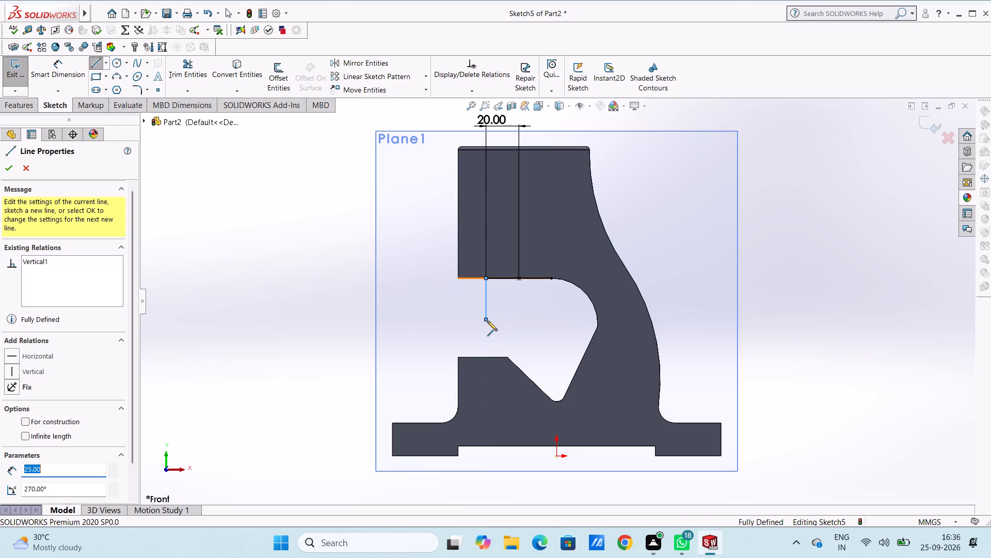
click(553, 322)
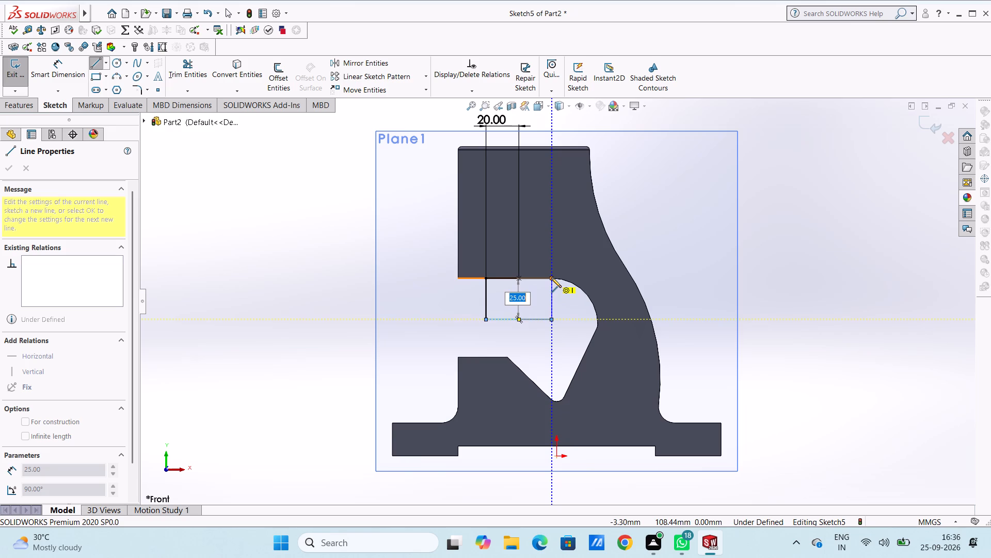
click(551, 277)
key(Escape)
key(Escape)
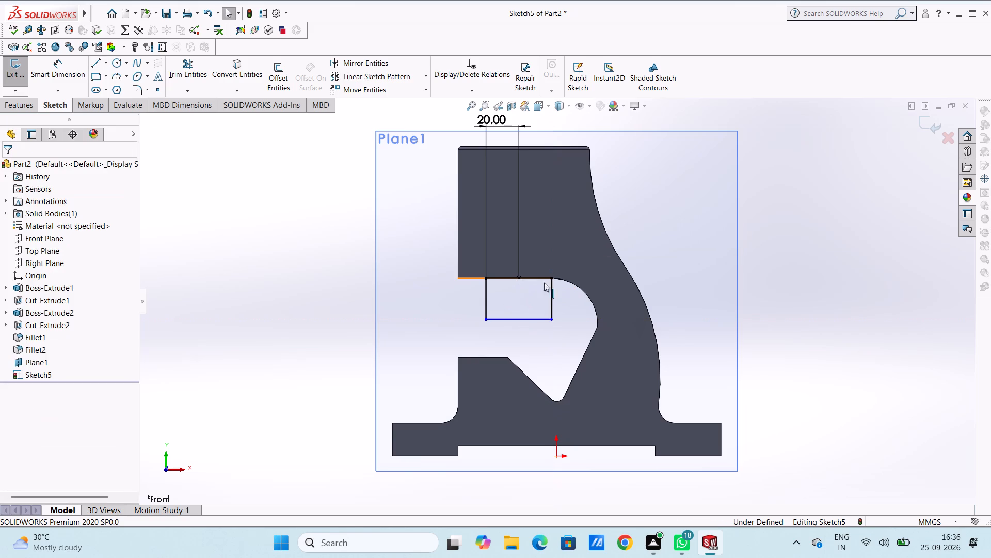
Dimension the rectangle's vertical side on the opening's open end as 32 mm, placing it outside the upright.
key(ctrl+7)
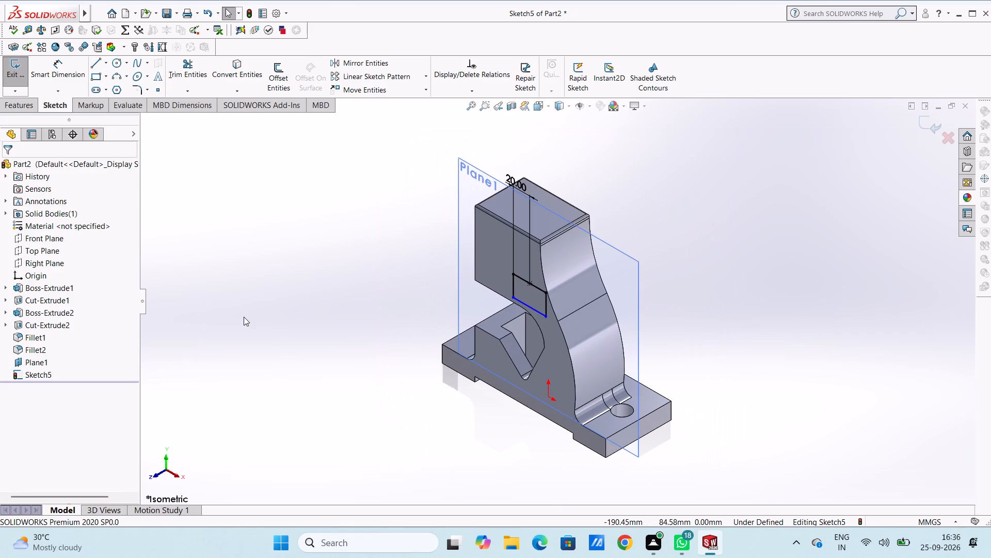
key(ctrl+1)
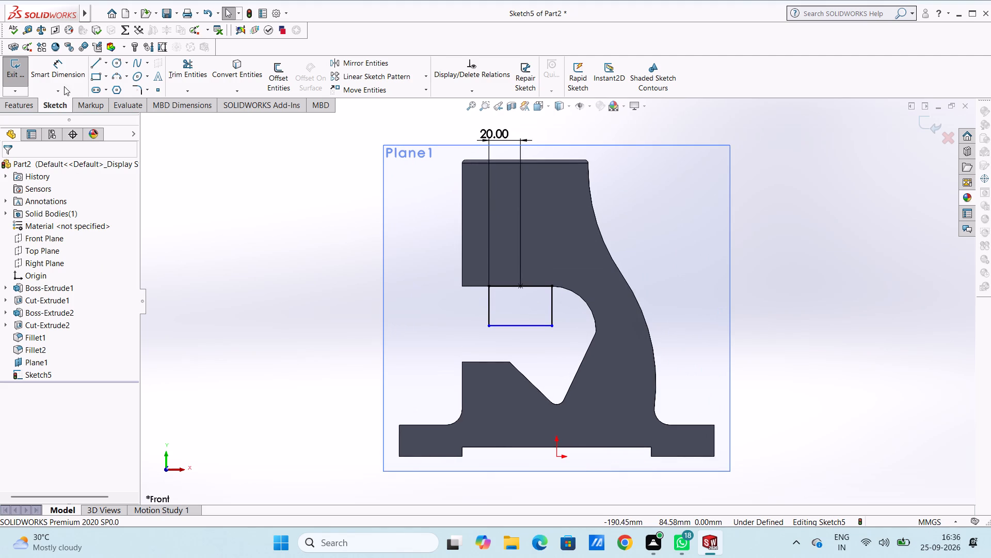
click(65, 73)
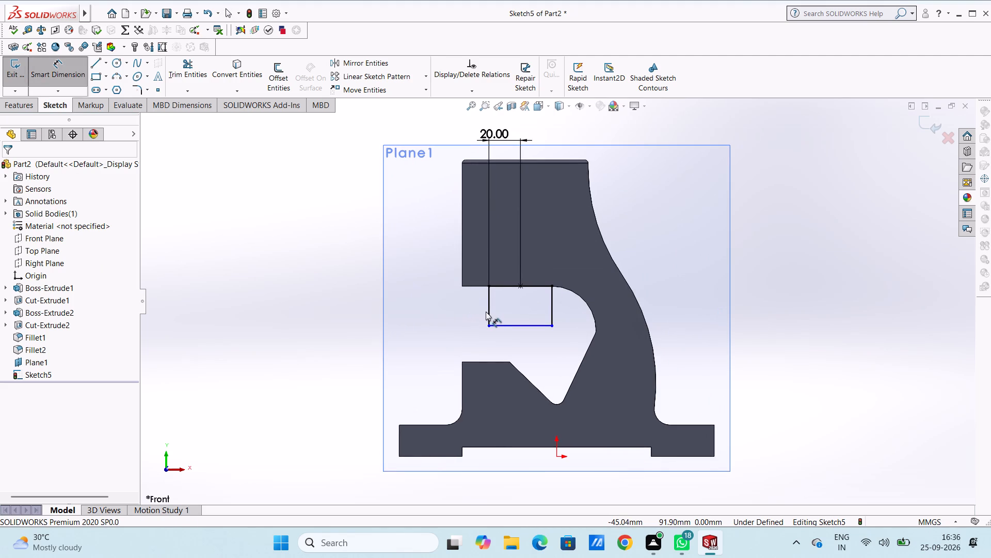
click(488, 313)
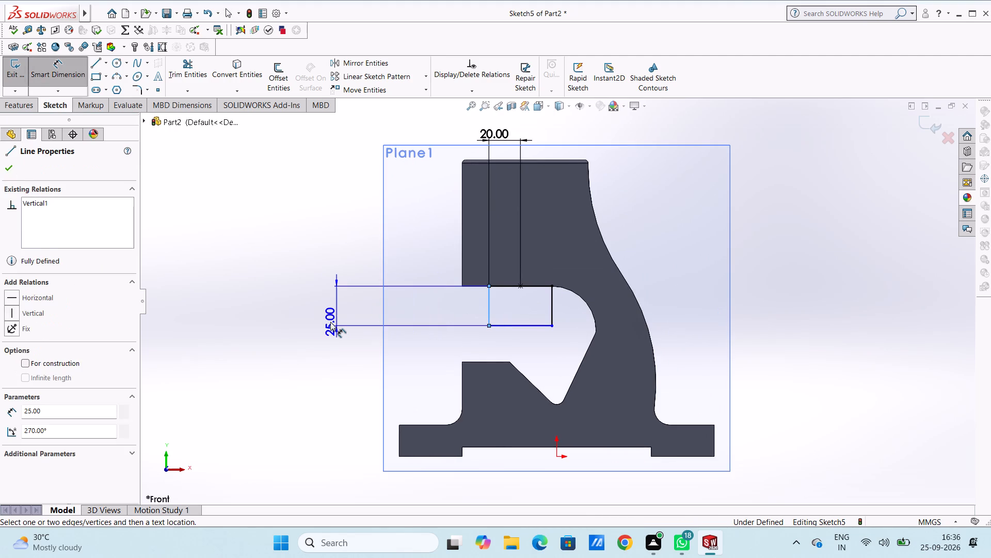
click(326, 322)
text(32)
key(Return)
click(319, 207)
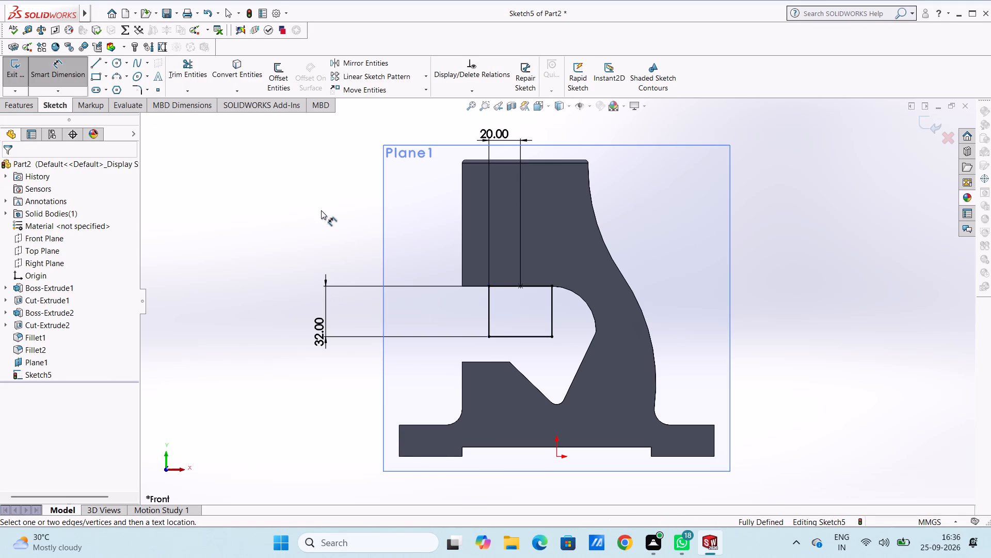
Replace the rectangle's bottom line with two lines about 25.6 mm long, rising from the lower corners to a central peak.
click(506, 338)
key(Delete)
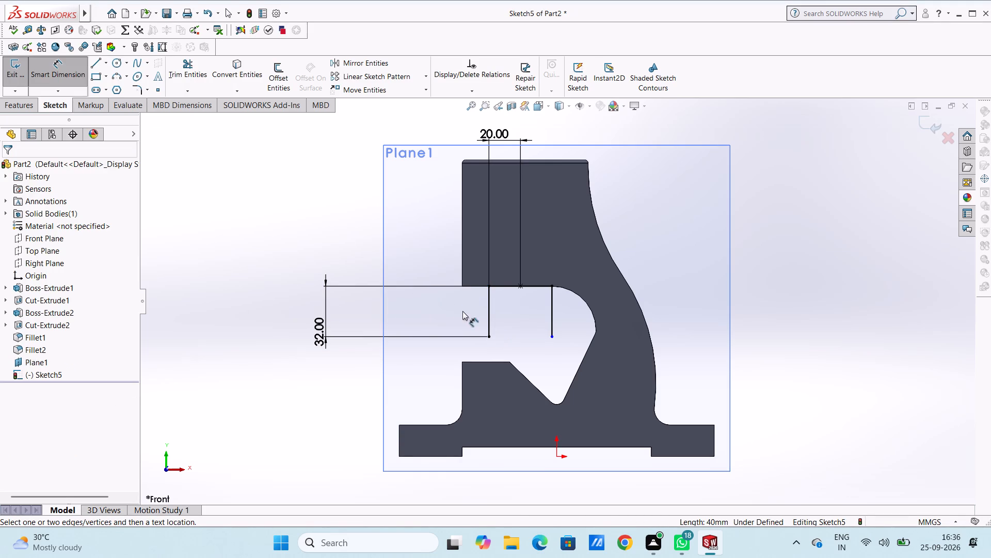
click(99, 65)
click(488, 336)
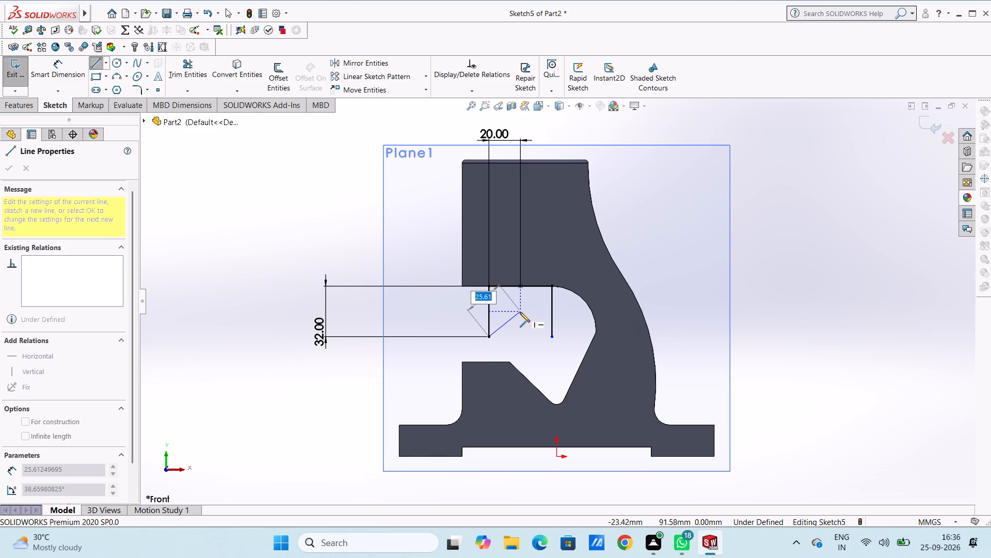
click(521, 312)
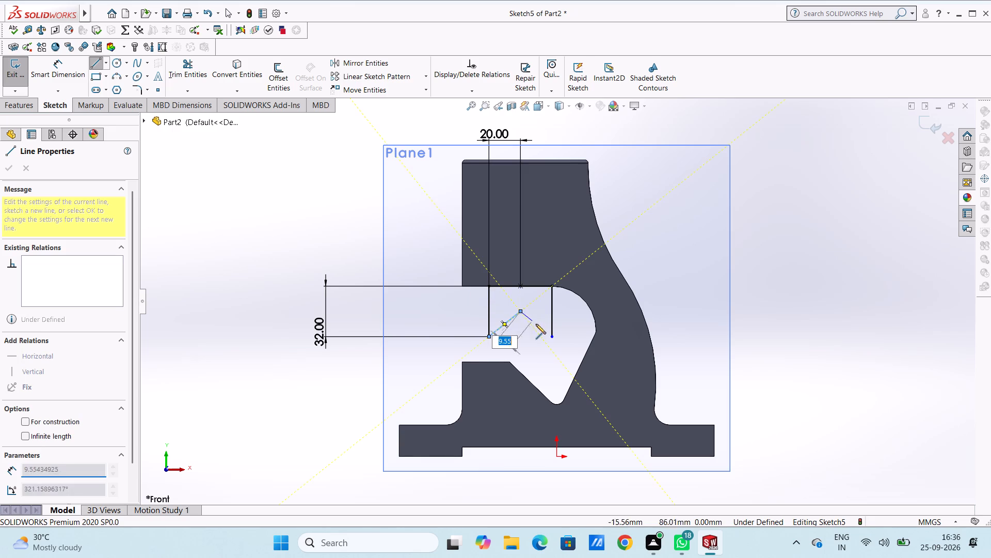
click(552, 337)
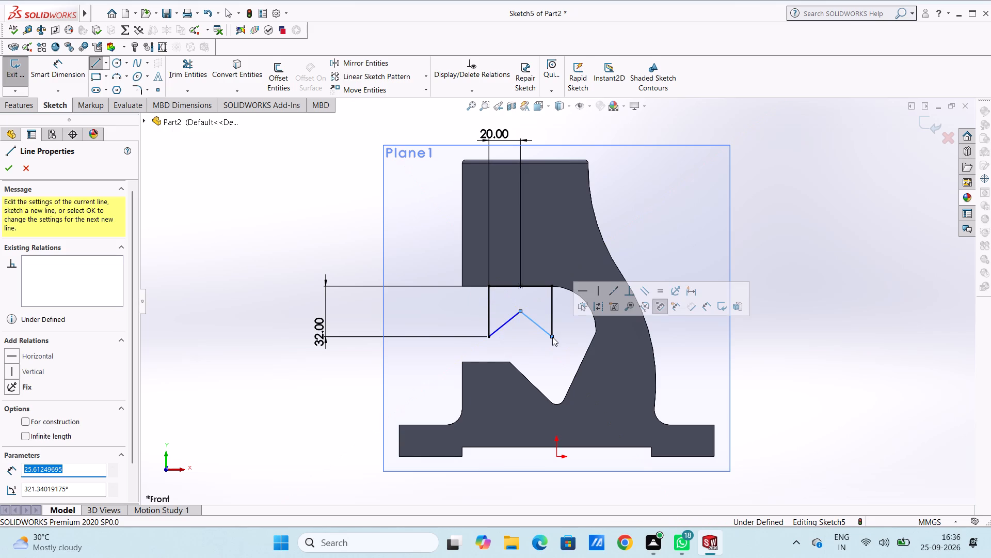
key(Escape)
key(Escape)
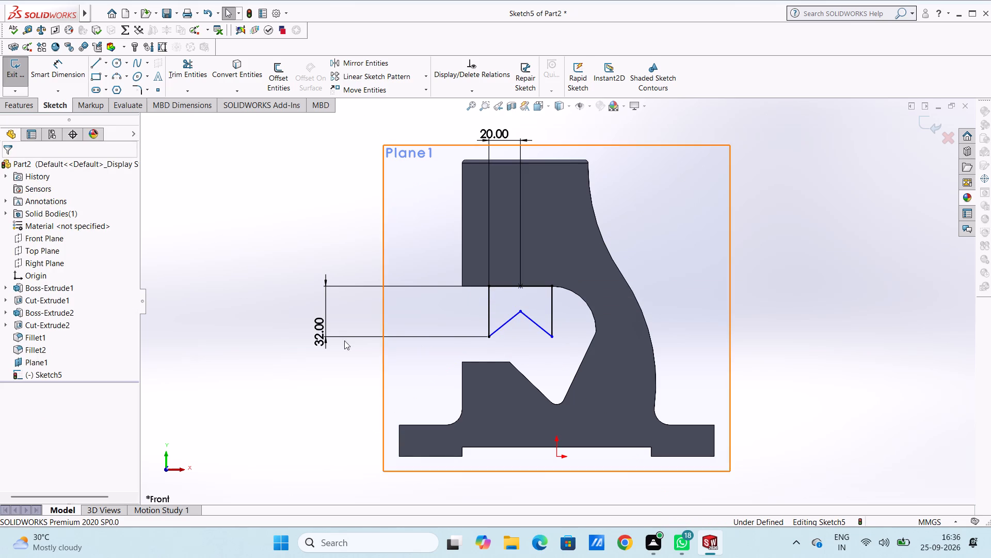
Dimension the lengths of both slanted lines at their drawn values, placing one dimension on each side of the upright.
click(54, 71)
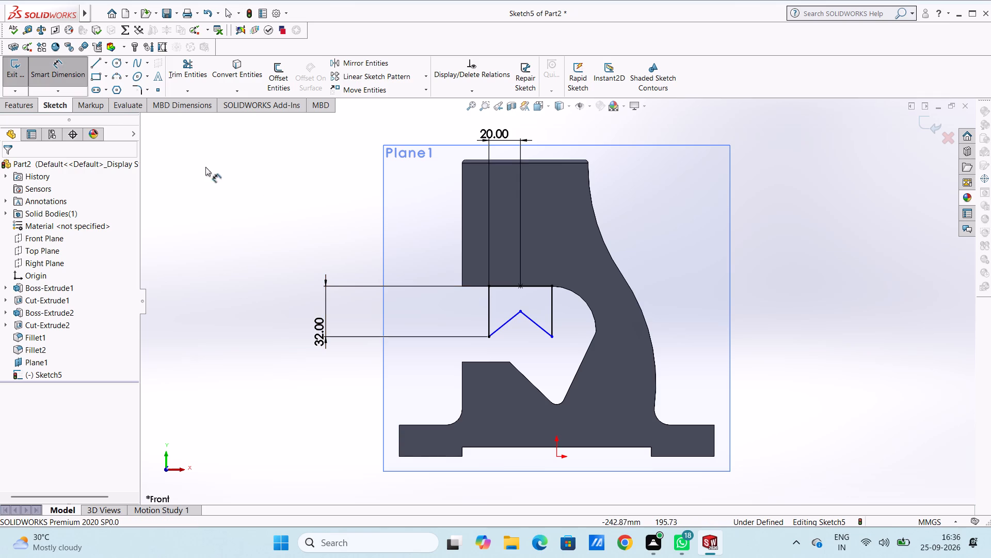
click(509, 321)
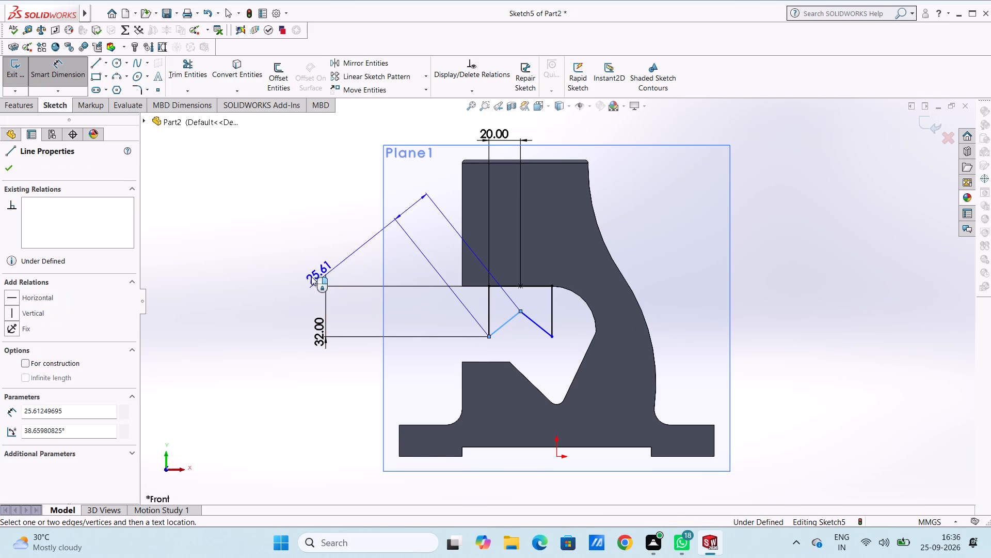
click(290, 265)
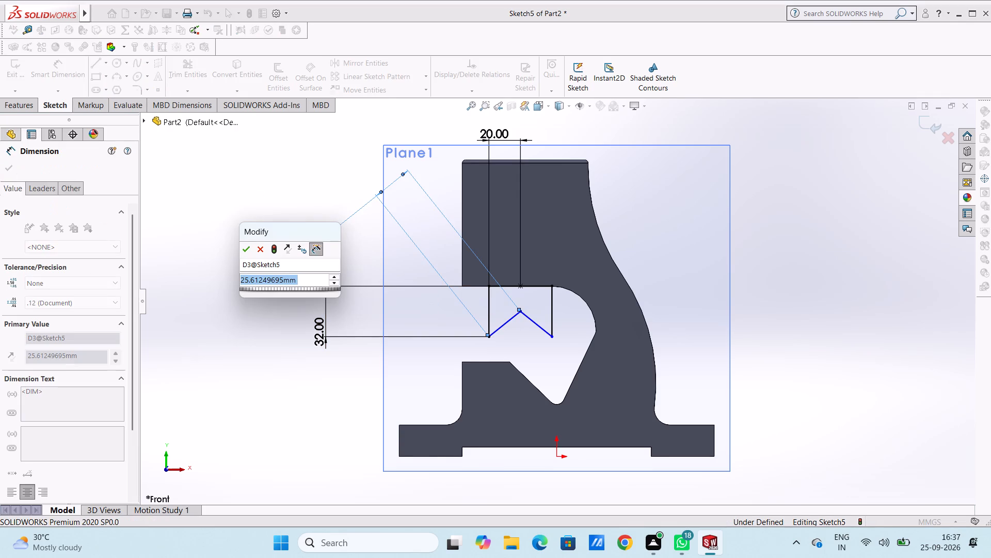
click(248, 250)
click(248, 229)
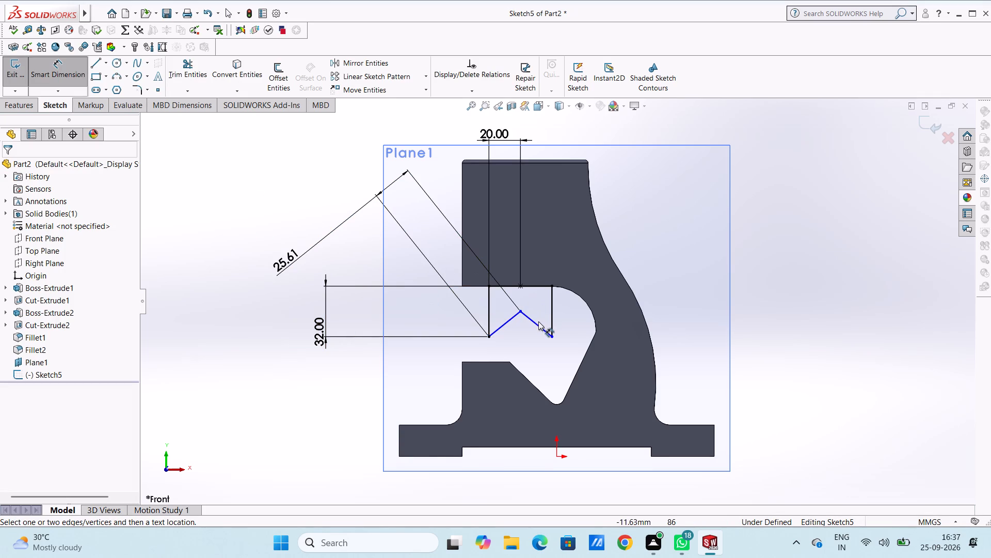
click(538, 323)
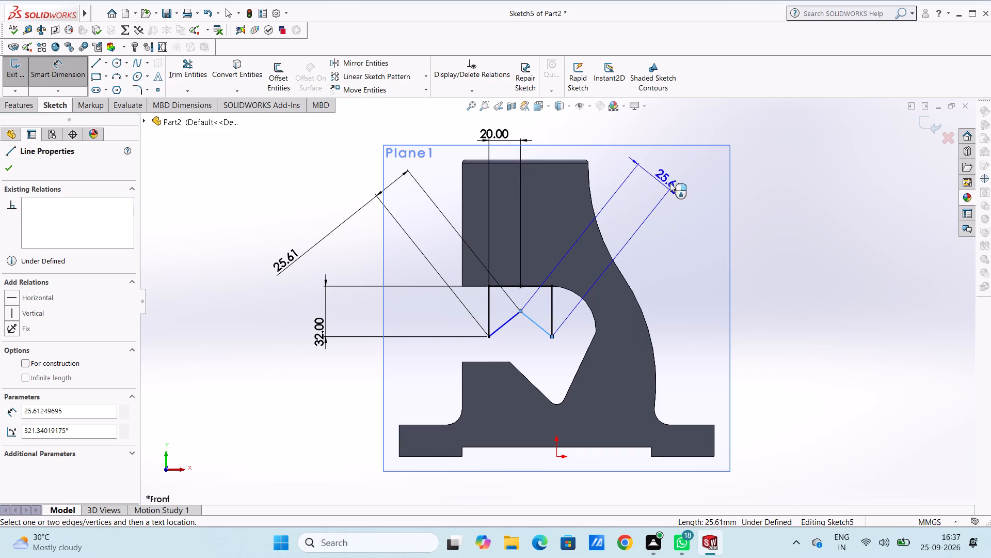
click(693, 173)
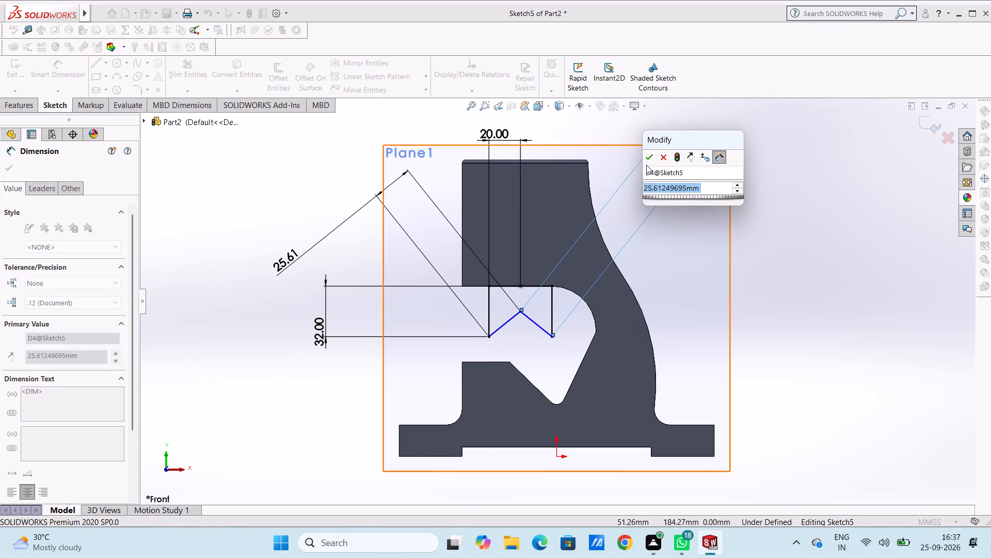
click(646, 160)
click(634, 130)
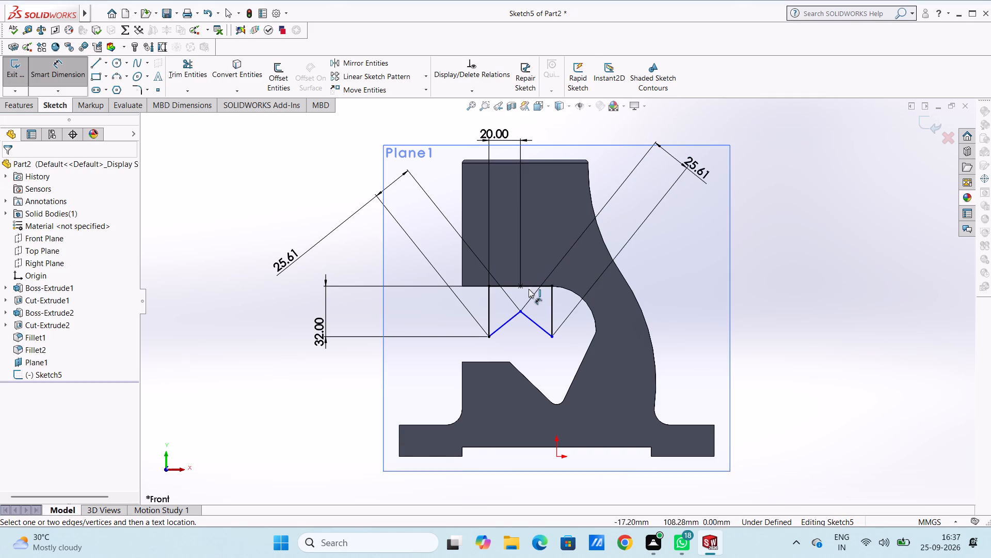
Dimension the vertical distance from the upper line's midpoint to the peak at its drawn value, placed beside the part.
click(523, 286)
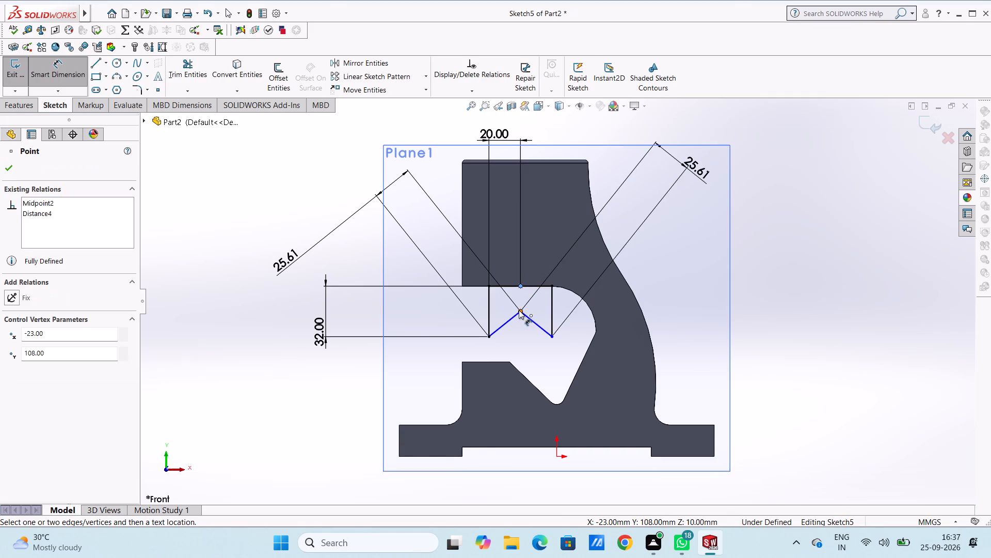
click(519, 310)
click(848, 313)
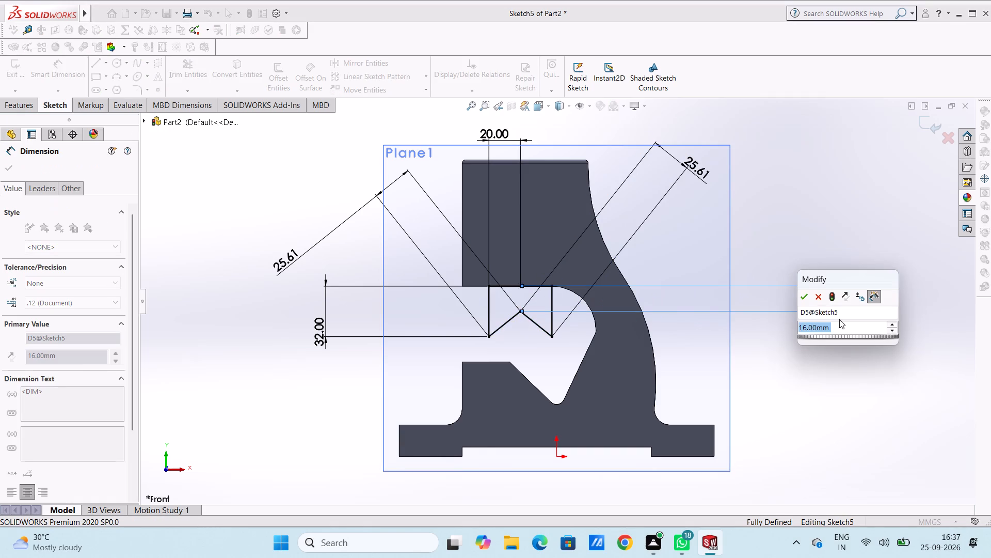
click(806, 297)
click(793, 262)
Add a 10 mm sketch fillet at the peak where the two slanted lines meet.
scroll(514, 311, down, 3)
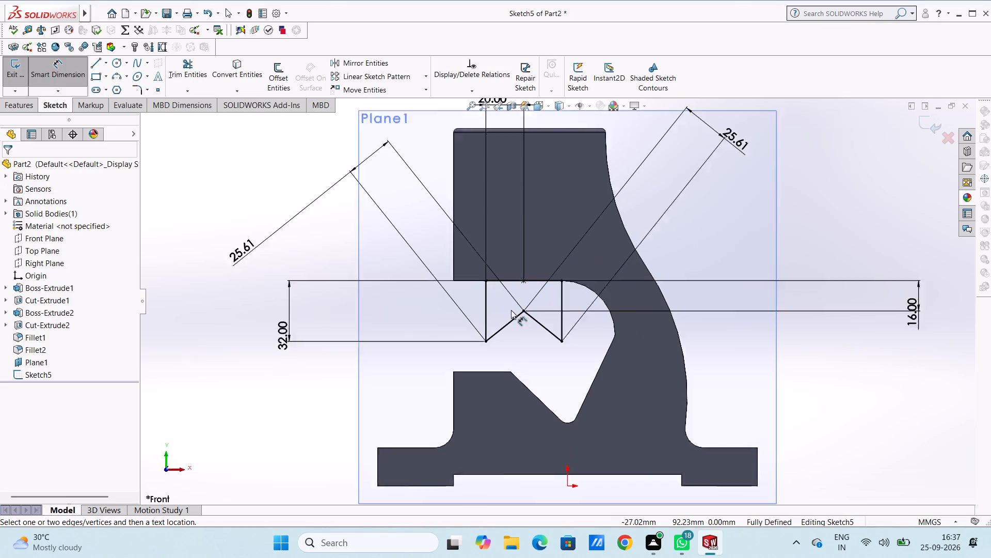
scroll(511, 310, down, 1)
click(142, 87)
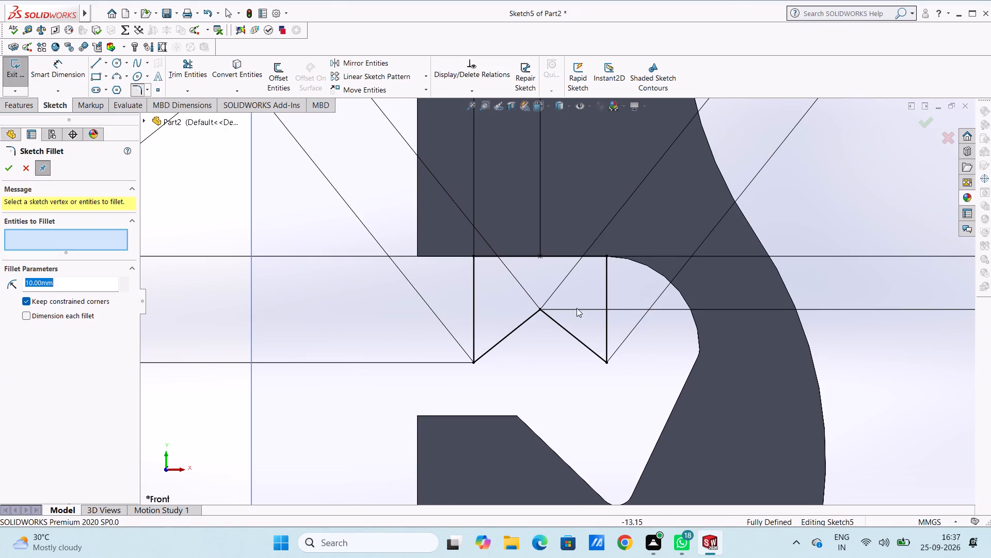
click(539, 309)
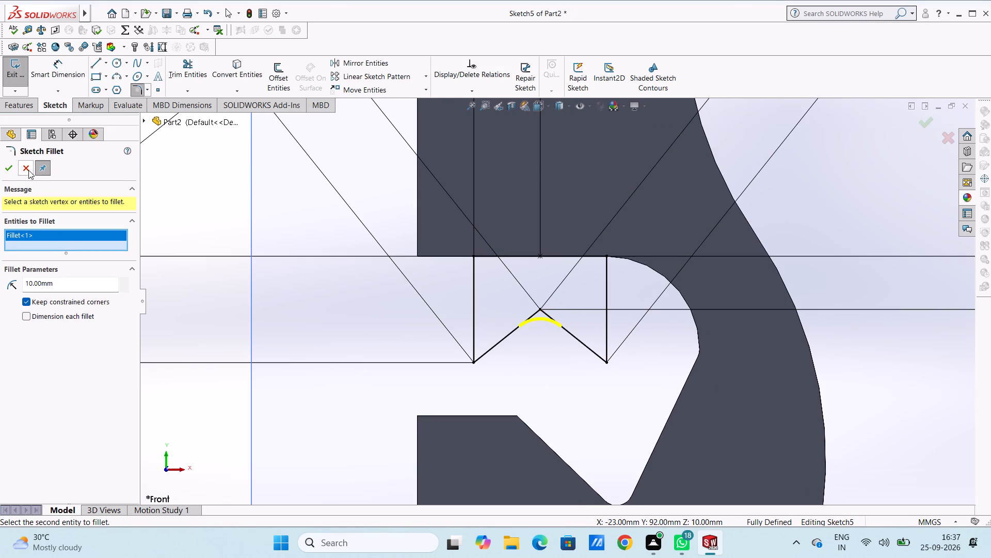
click(4, 169)
click(4, 169)
Extrude the notched jaw profile as a merged boss, 20 mm deep and symmetric about its mid plane.
scroll(457, 276, up, 8)
middle_drag(404, 277, 467, 331)
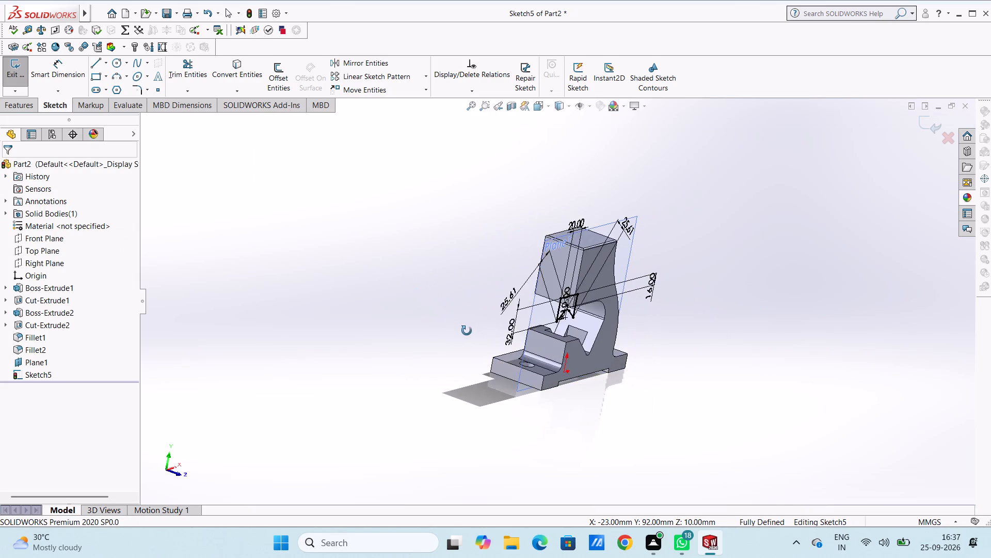
middle_drag(467, 331, 469, 331)
click(22, 103)
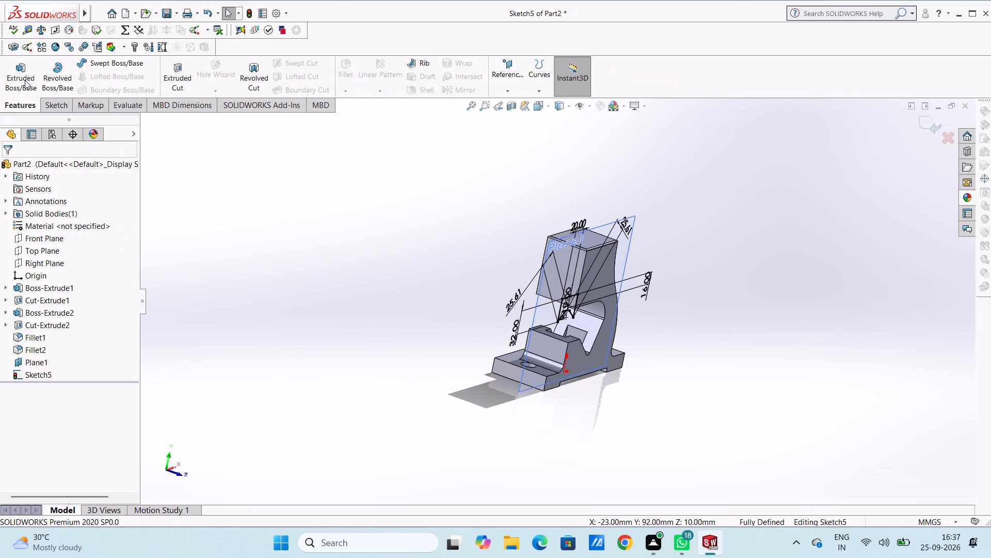
click(23, 68)
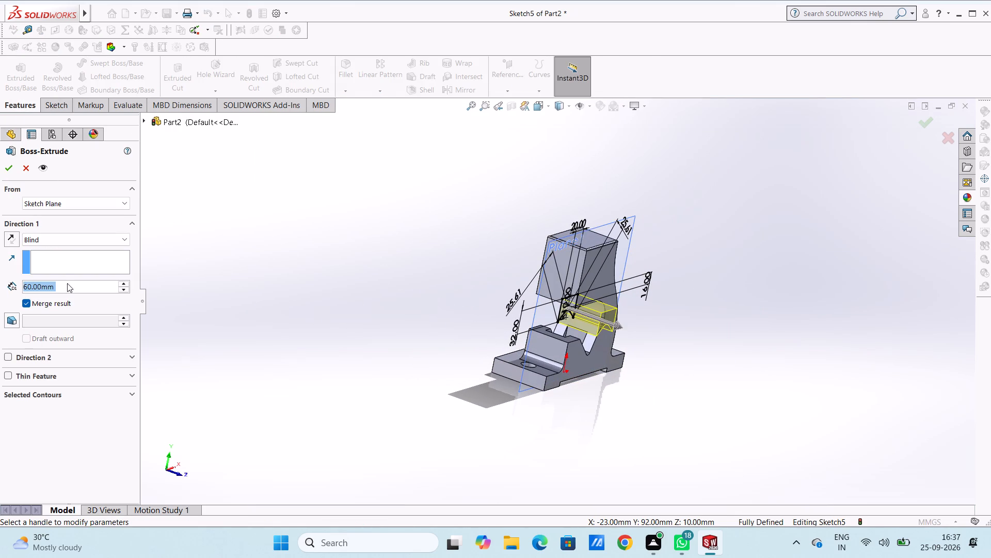
click(72, 241)
click(67, 305)
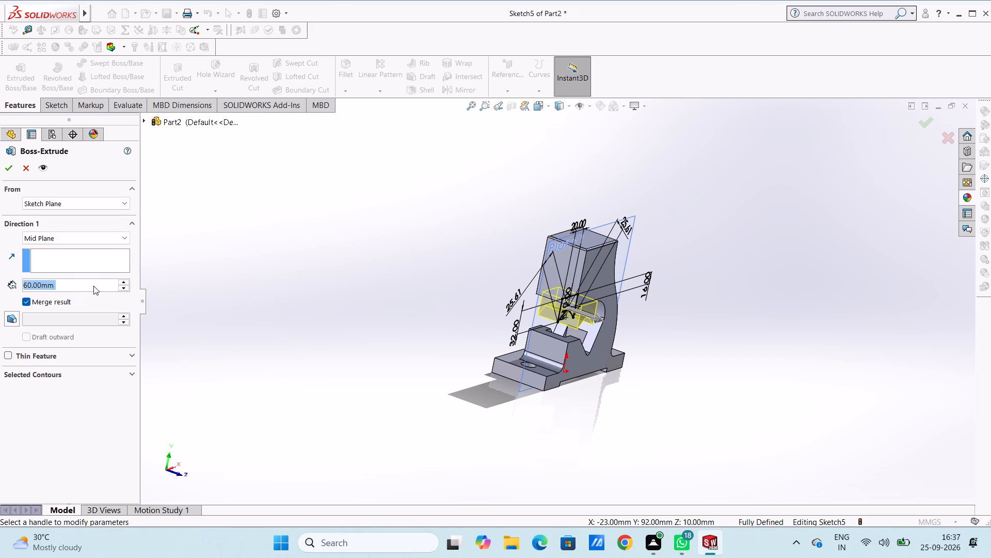
text(20)
key(Return)
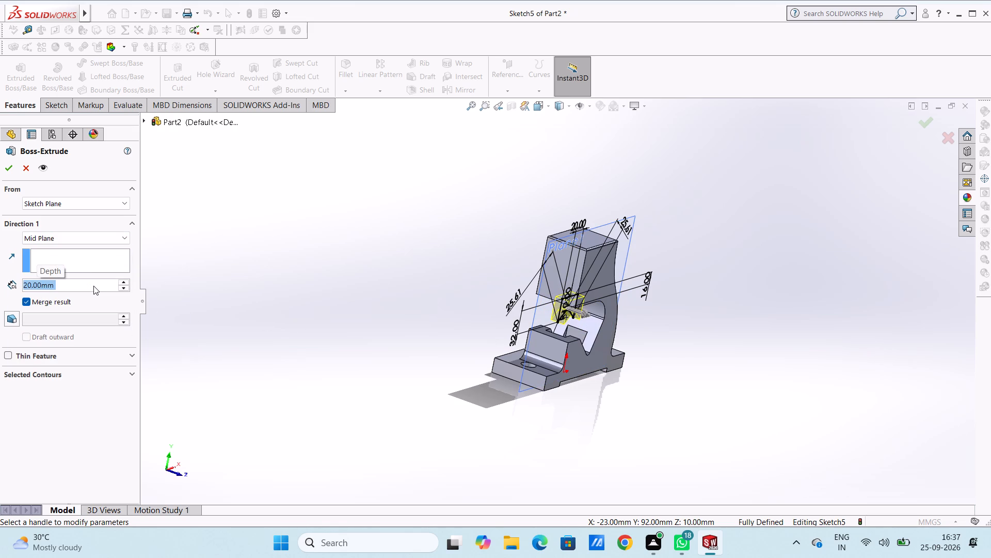
middle_drag(421, 284, 355, 245)
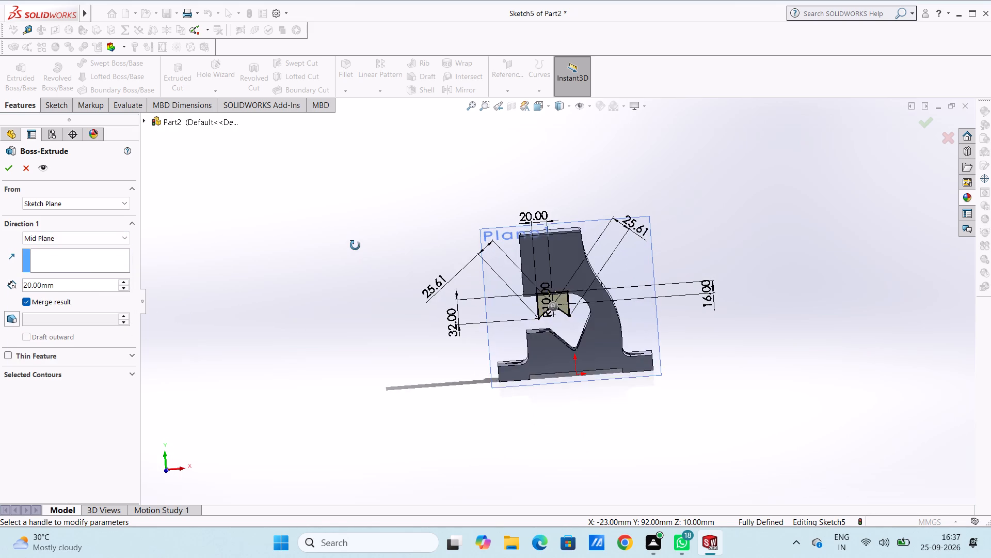
middle_drag(355, 245, 362, 287)
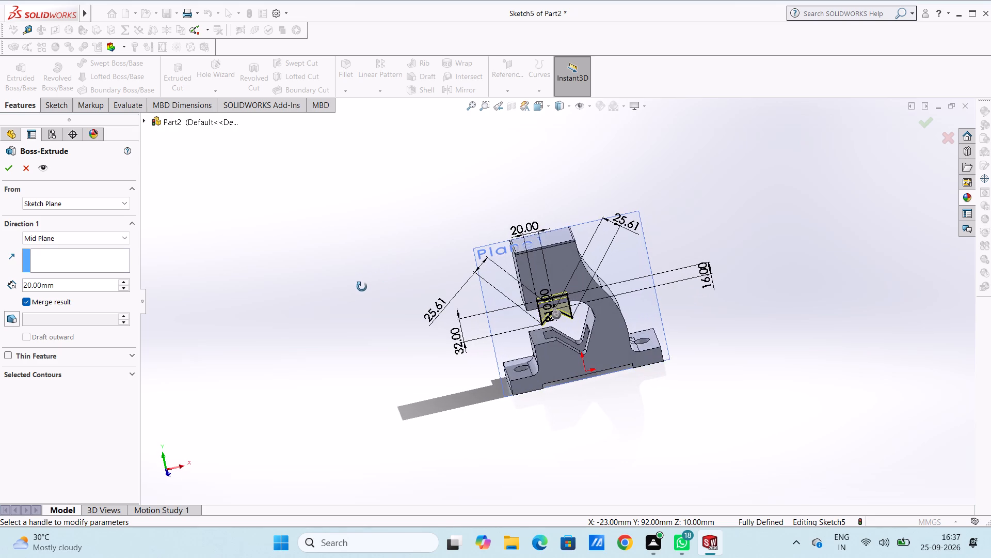
middle_drag(362, 287, 412, 201)
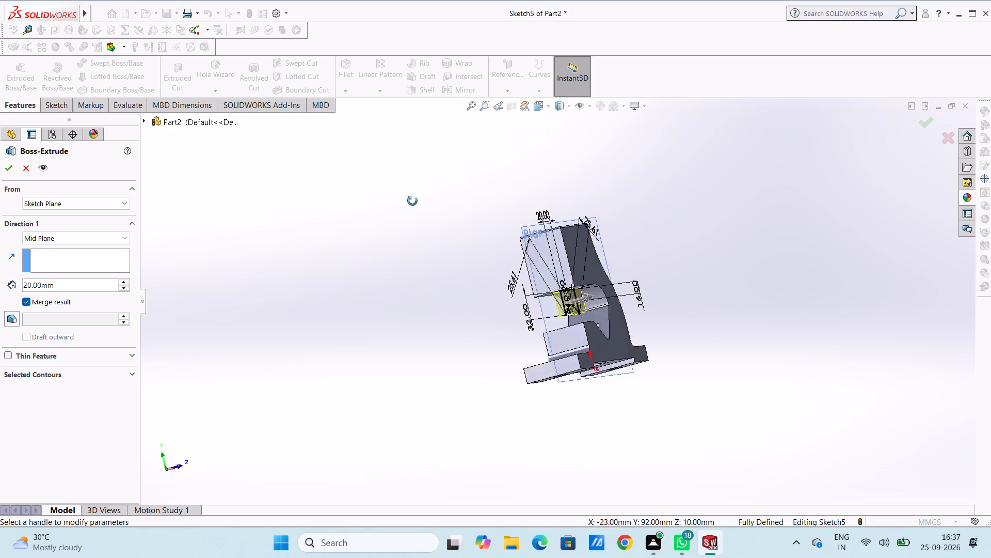
middle_drag(412, 201, 398, 203)
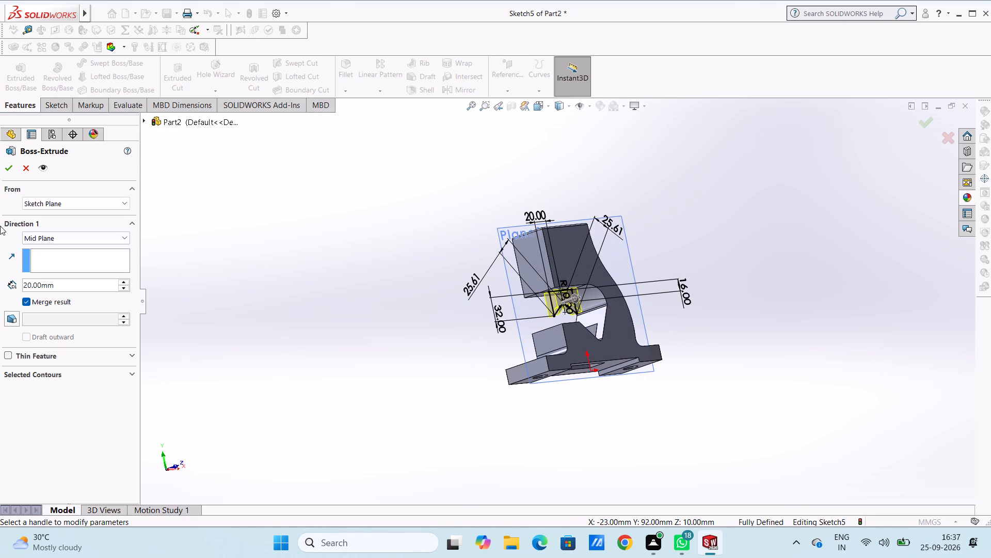
click(9, 163)
click(286, 225)
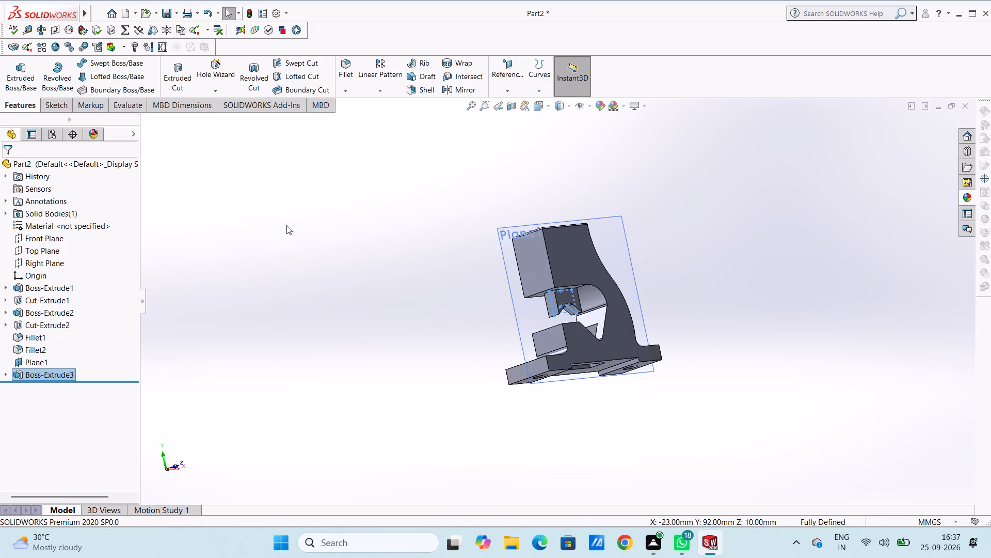
Hide the offset reference plane Plane1.
click(45, 364)
click(72, 350)
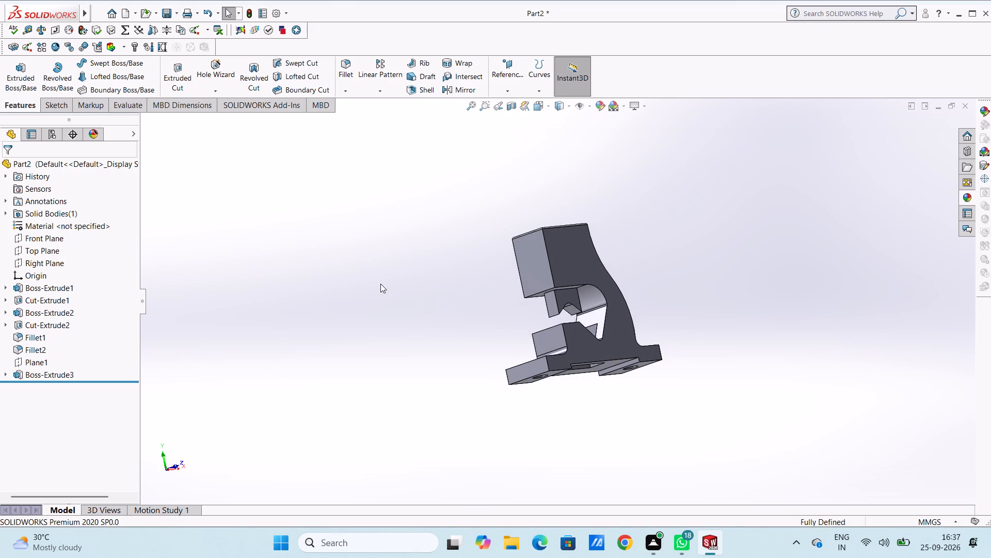
click(380, 284)
Examine the part from all sides, including the new jaw boss, the side profile and the underside of the base.
middle_drag(423, 263, 420, 379)
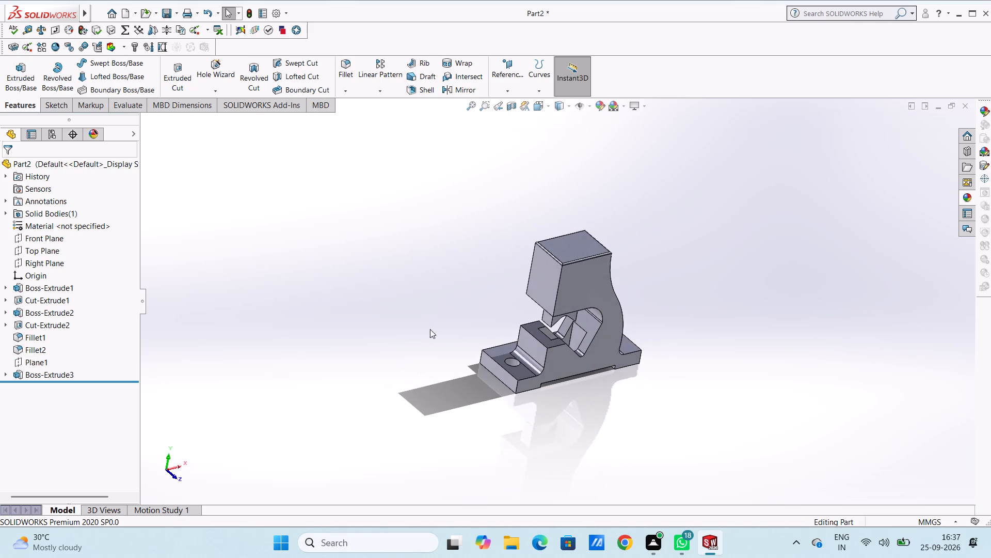
middle_drag(430, 326, 413, 211)
middle_drag(442, 236, 490, 209)
scroll(443, 237, down, 1)
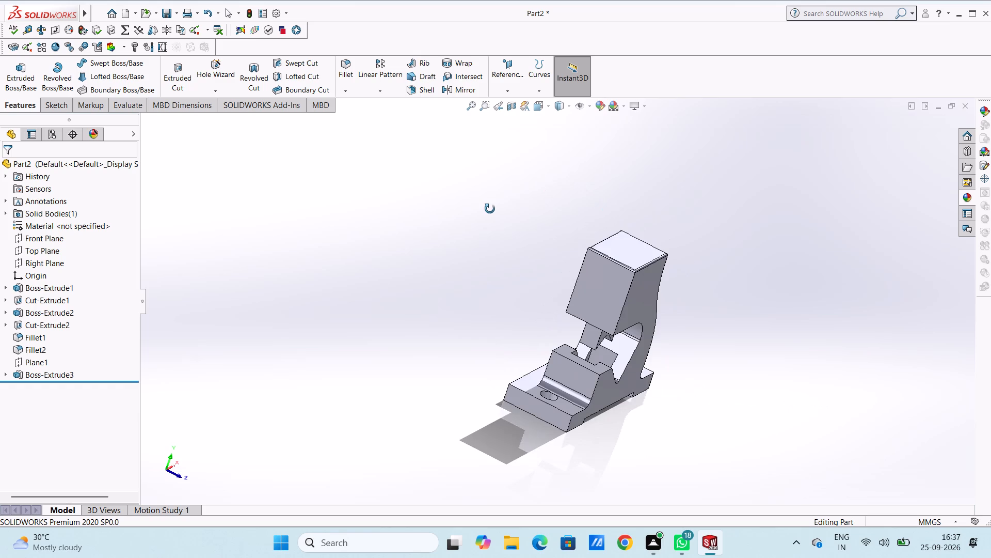
middle_drag(490, 209, 443, 147)
middle_drag(514, 258, 634, 285)
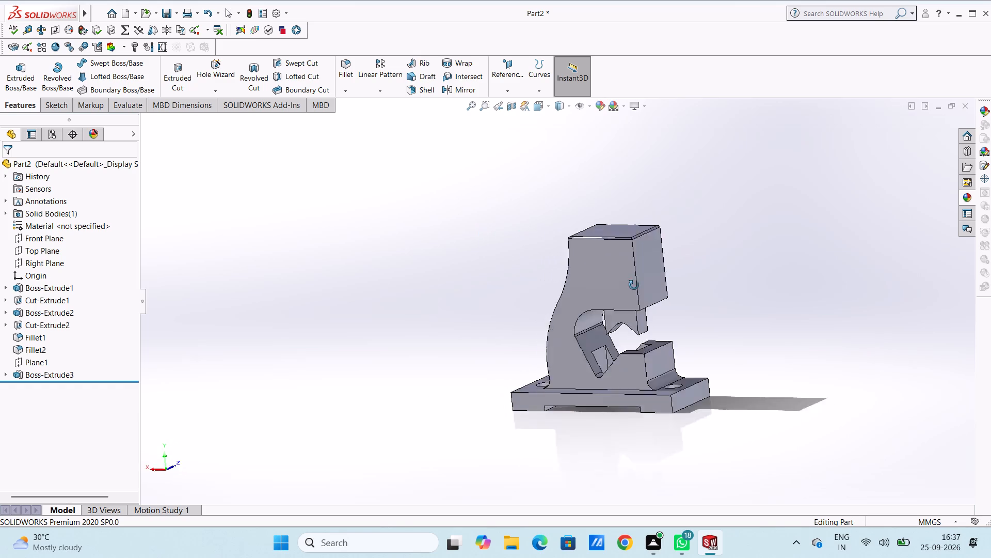
middle_drag(634, 285, 491, 341)
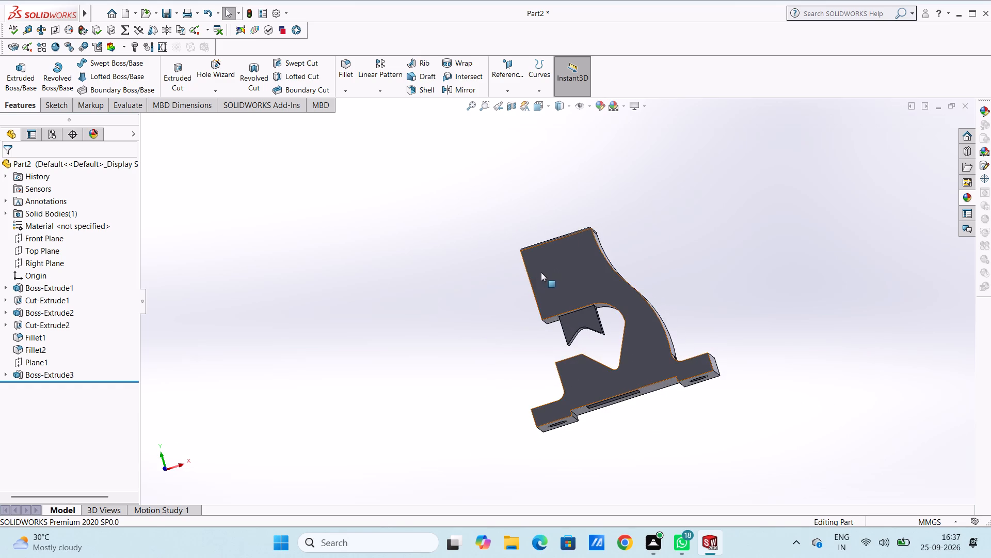
middle_drag(549, 275, 577, 334)
middle_drag(577, 335, 587, 237)
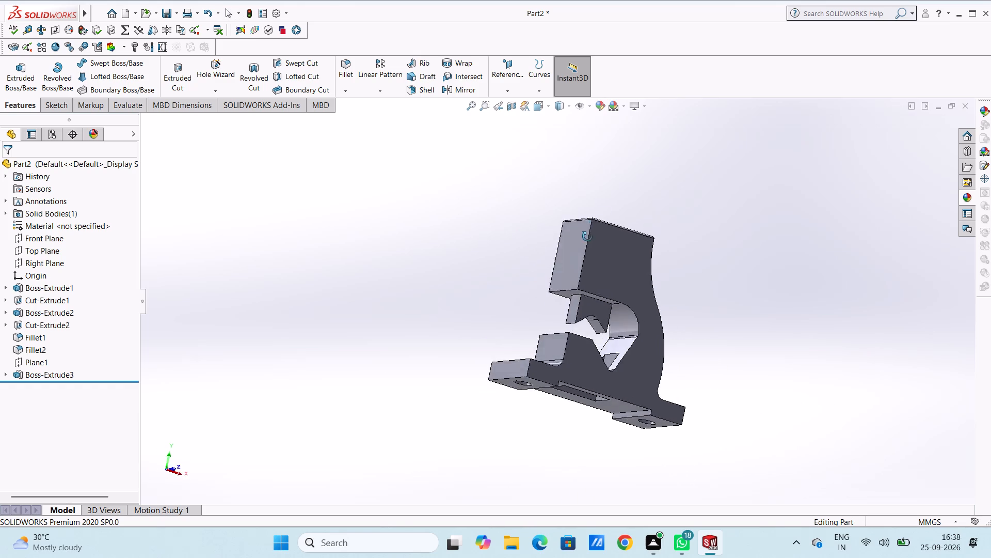
middle_drag(587, 237, 648, 252)
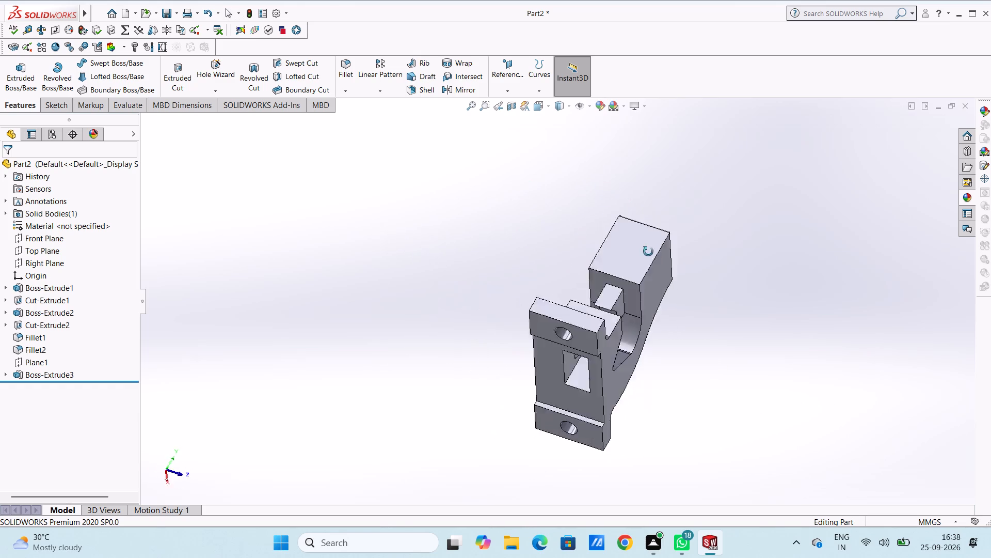
middle_drag(648, 252, 642, 385)
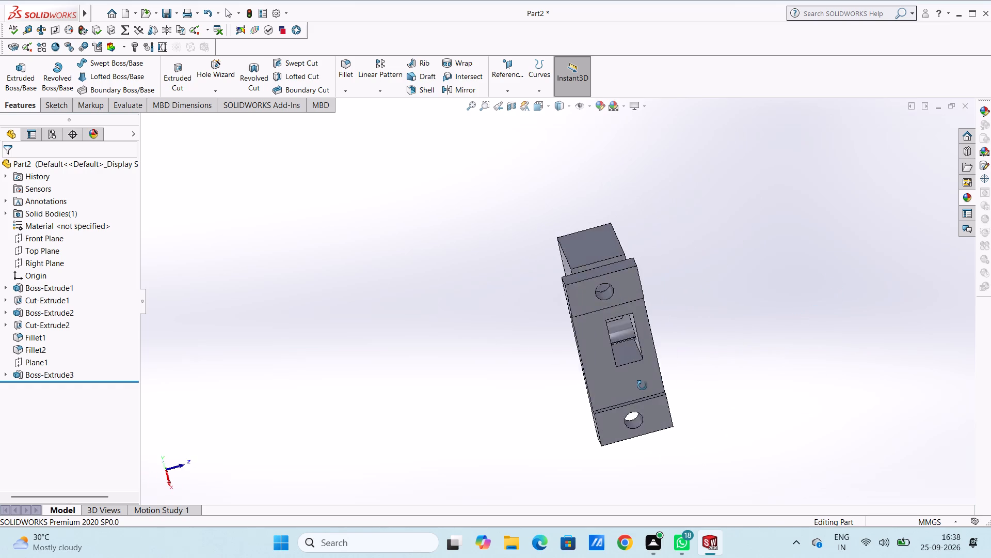
middle_drag(642, 385, 540, 400)
On the part's front face, sketch a vertical straight slot 30 mm between centres and 13 mm wide, centred about X 41, Y 63 mm.
key(ctrl+1)
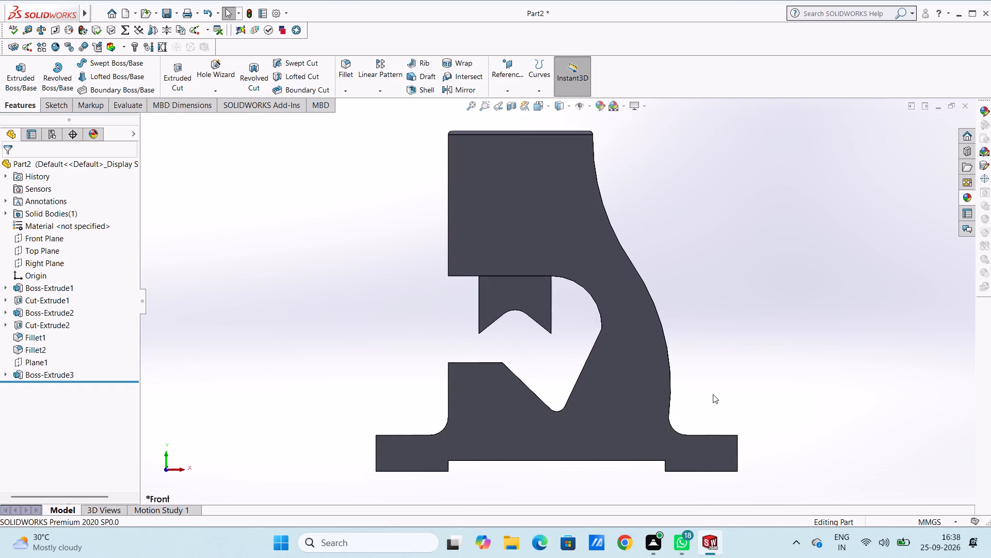
click(613, 394)
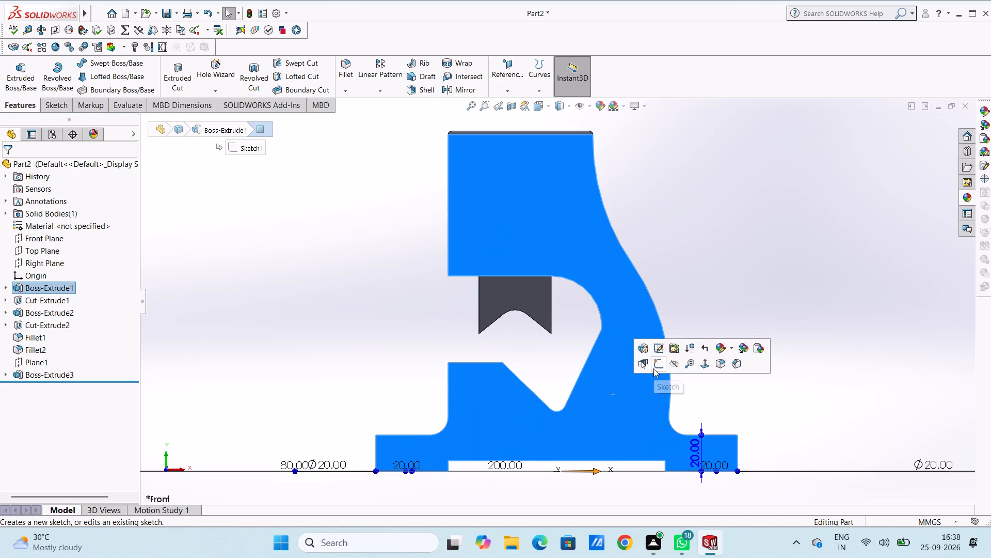
click(653, 368)
click(750, 311)
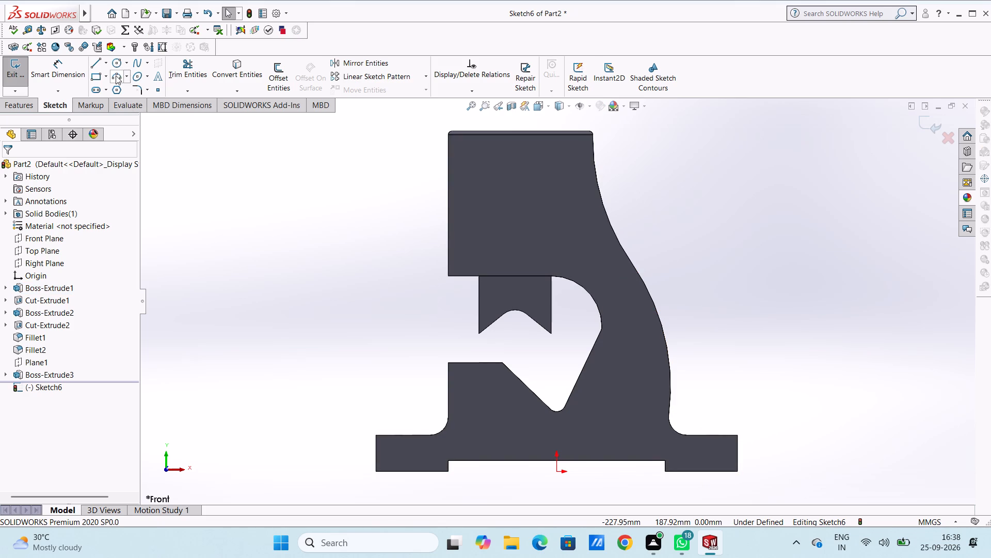
click(95, 89)
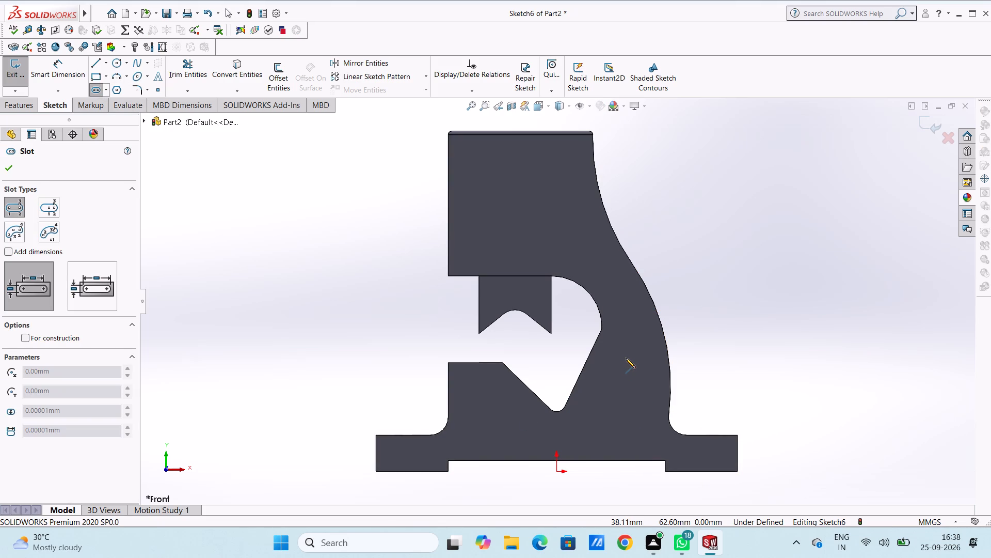
click(630, 330)
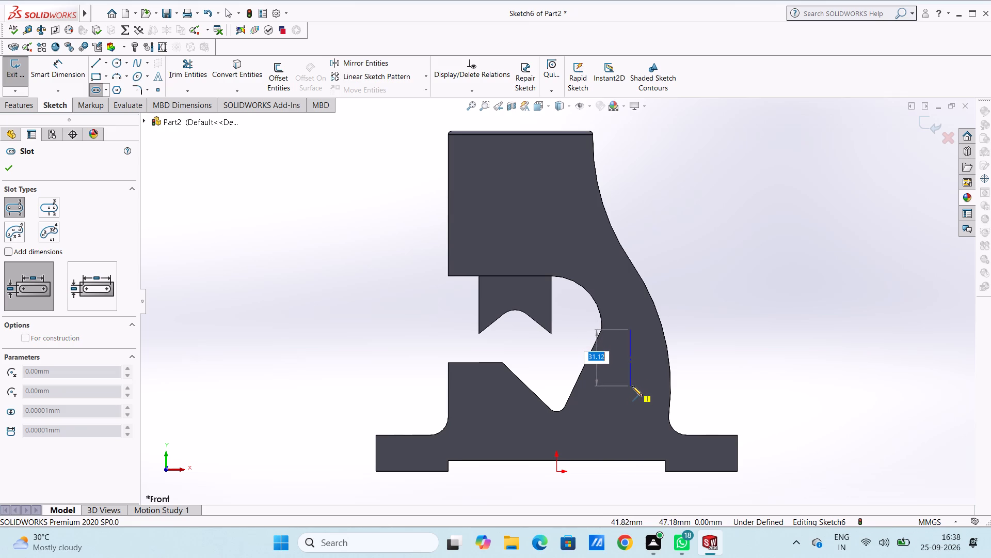
text(30)
key(Return)
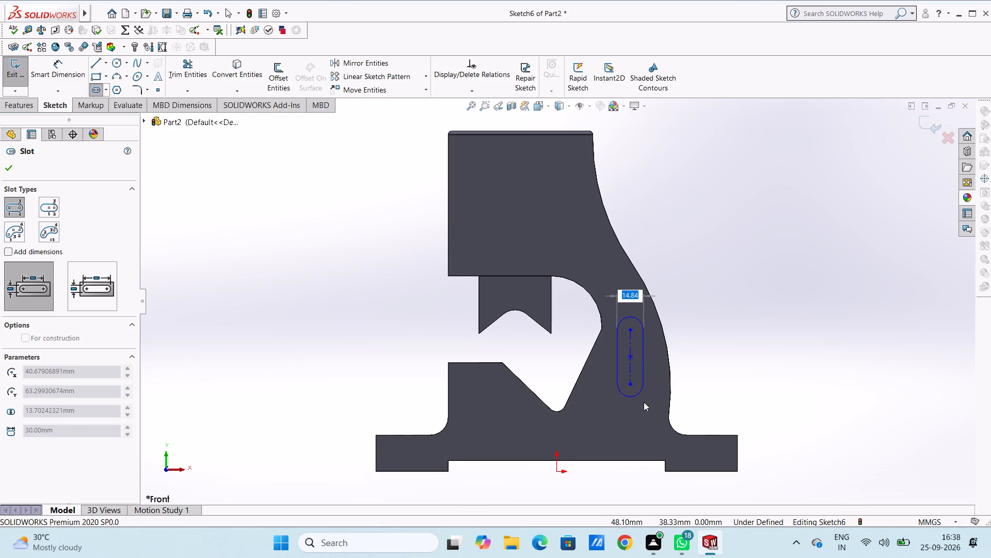
text(13)
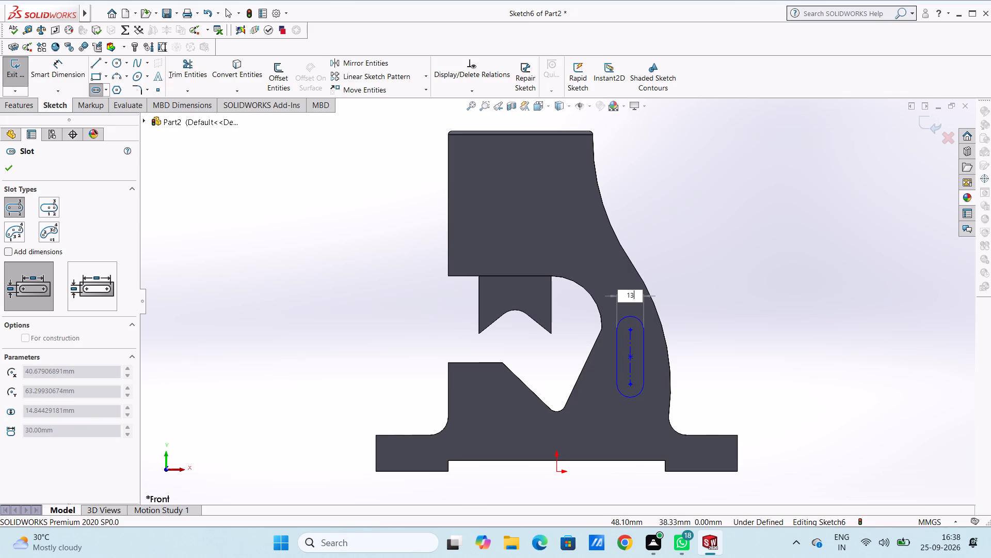
key(Return)
key(Escape)
key(Escape)
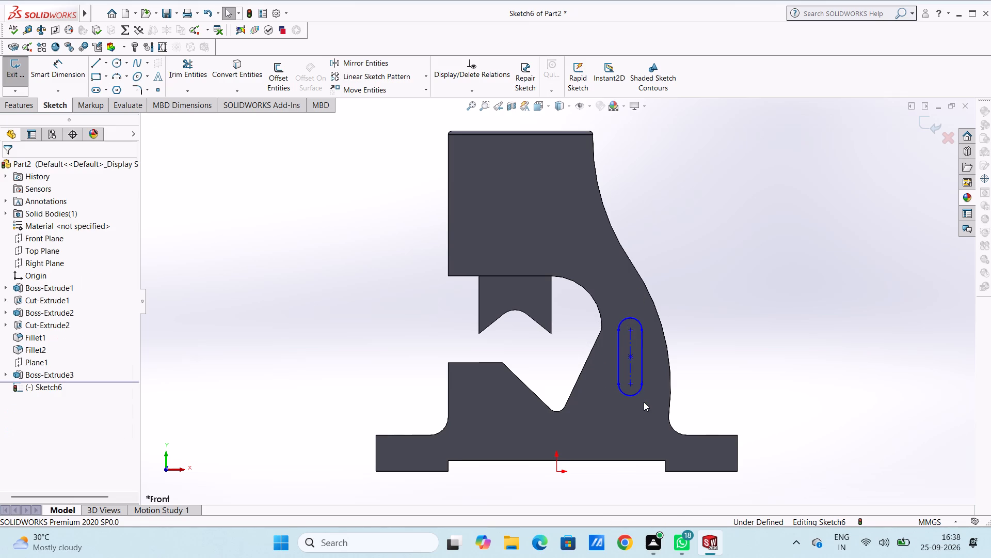
Dimension the slot's upper end radius at 6.5 mm and its straight side at 30 mm, placing both outside the part.
click(62, 65)
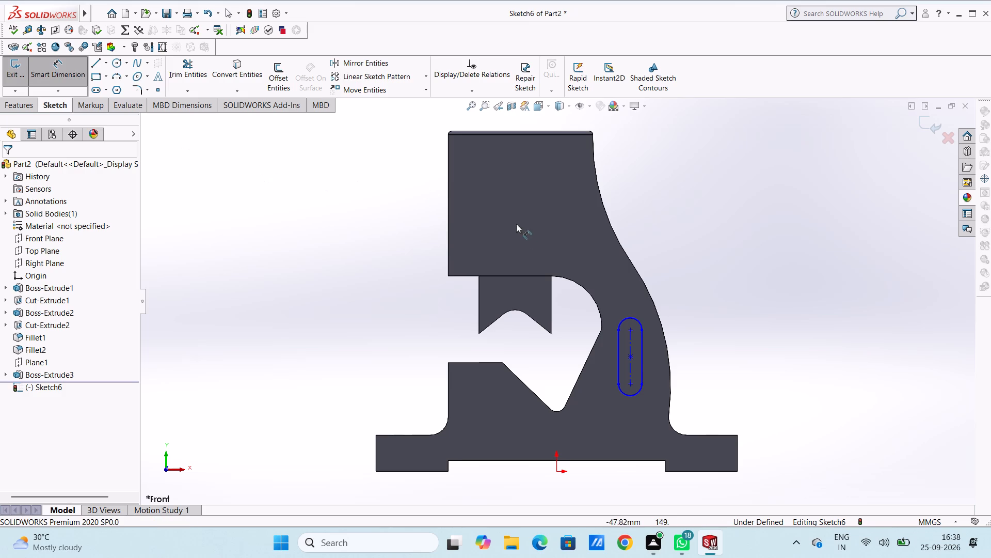
click(640, 319)
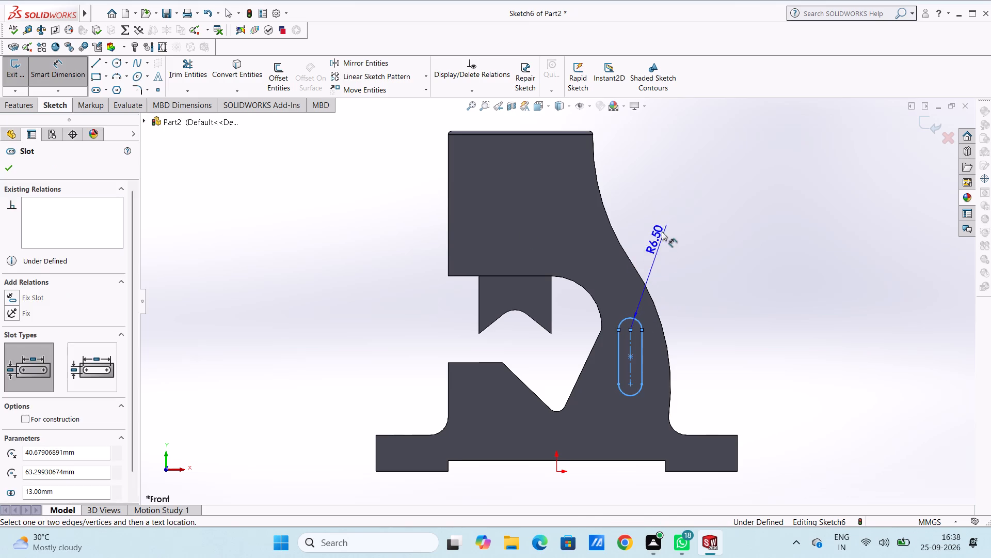
click(688, 196)
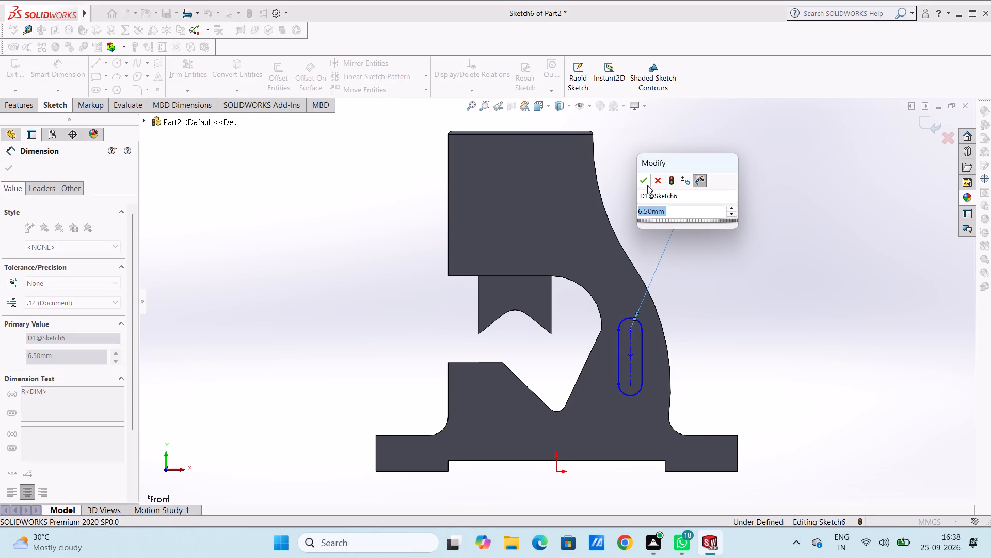
click(647, 183)
click(636, 179)
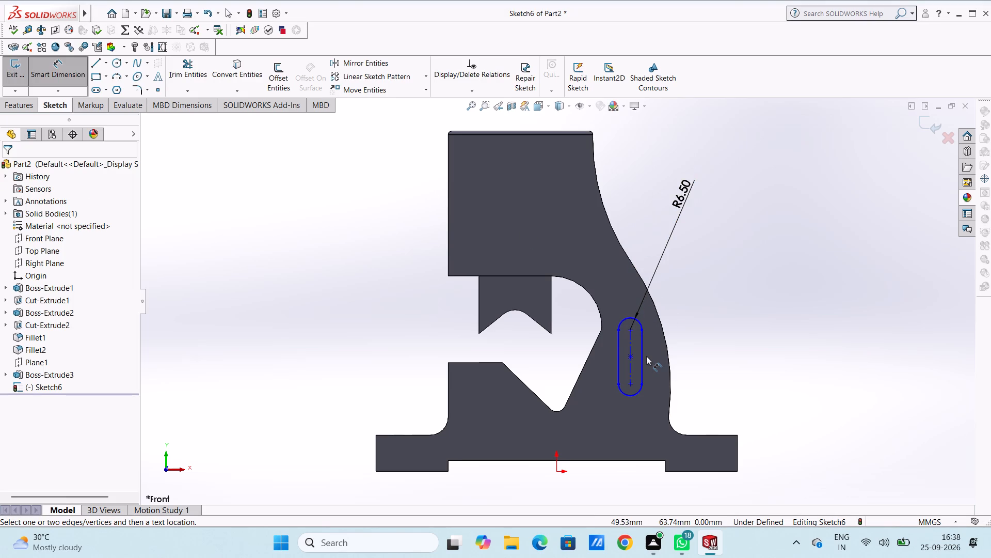
click(643, 353)
click(929, 358)
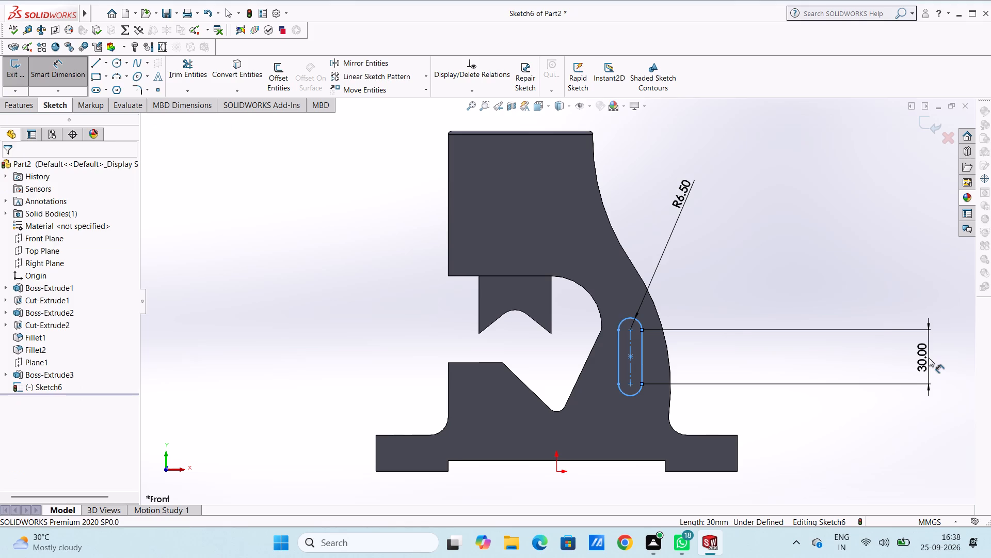
click(882, 344)
click(798, 274)
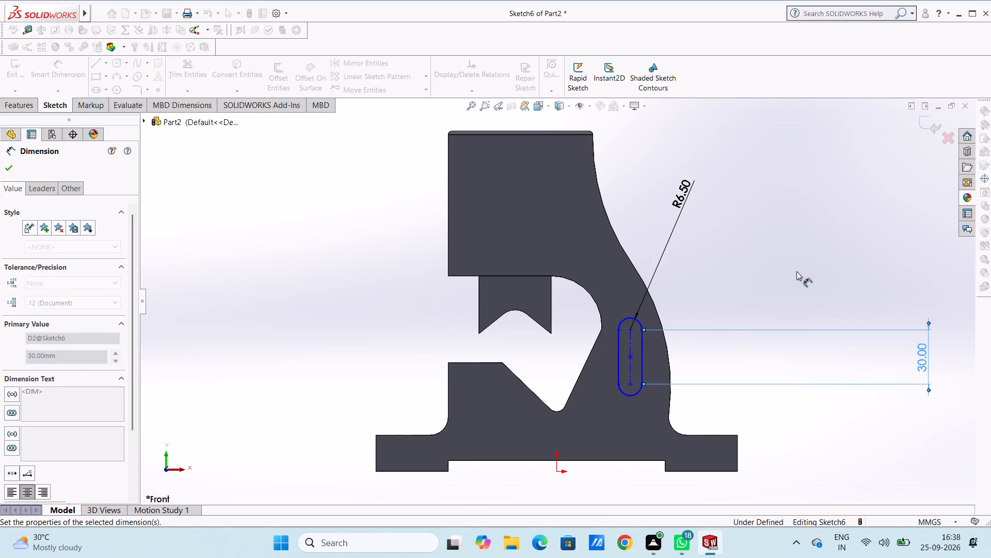
Dimension the horizontal distance from the origin to the slot's centre point at its drawn value, placed below the base.
click(556, 472)
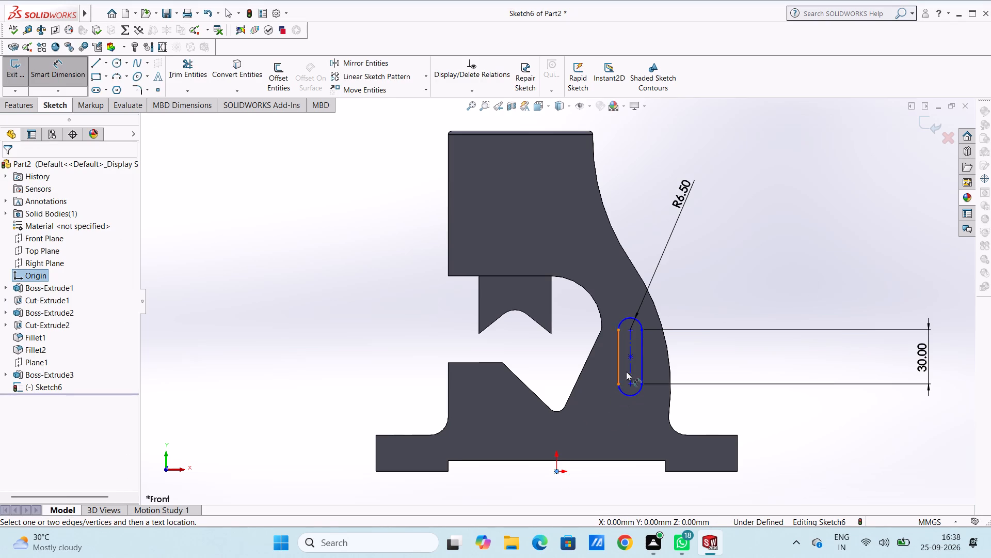
click(631, 359)
click(604, 492)
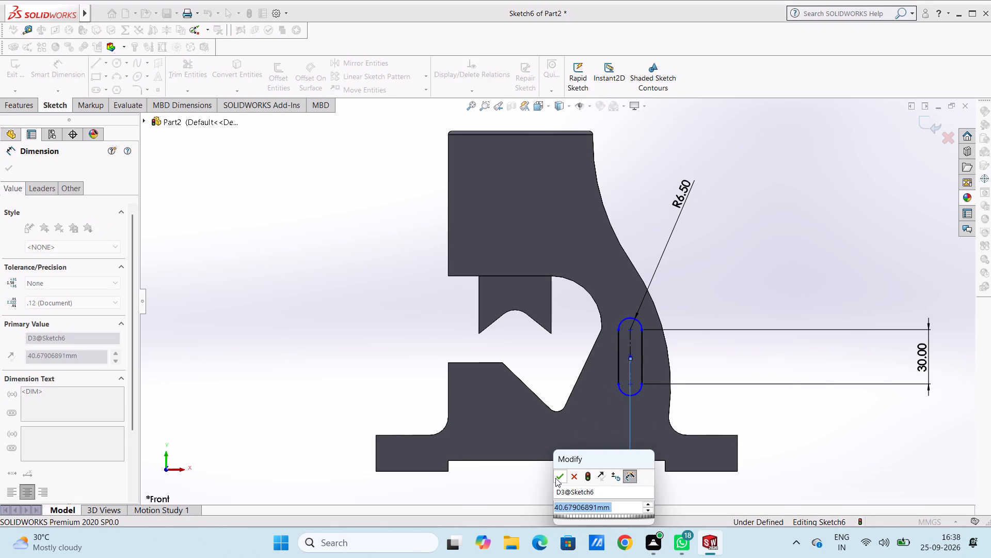
click(555, 478)
click(537, 484)
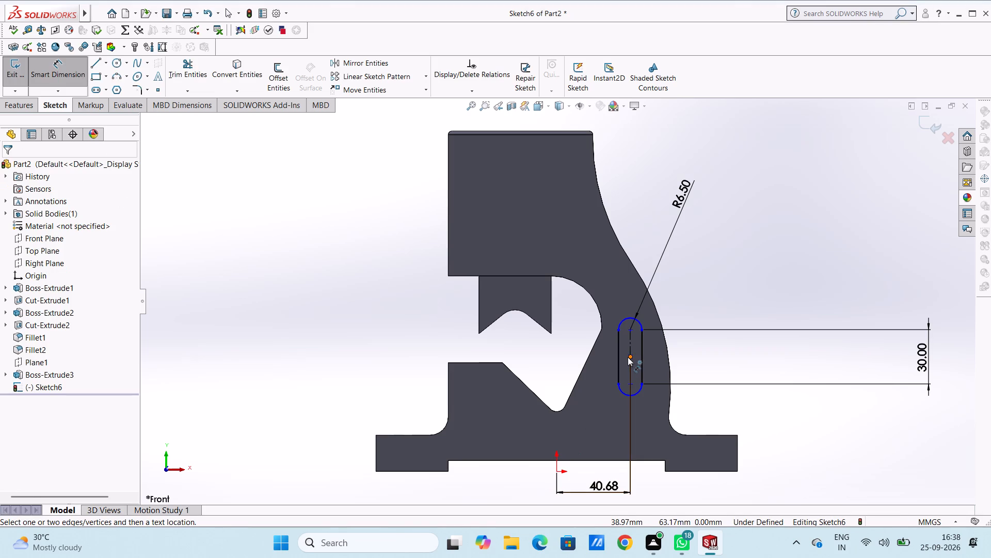
Dimension from the slot's centre point to the upright's curved outer edge at its drawn value, placing the dimension near the upright's top.
click(628, 357)
click(670, 362)
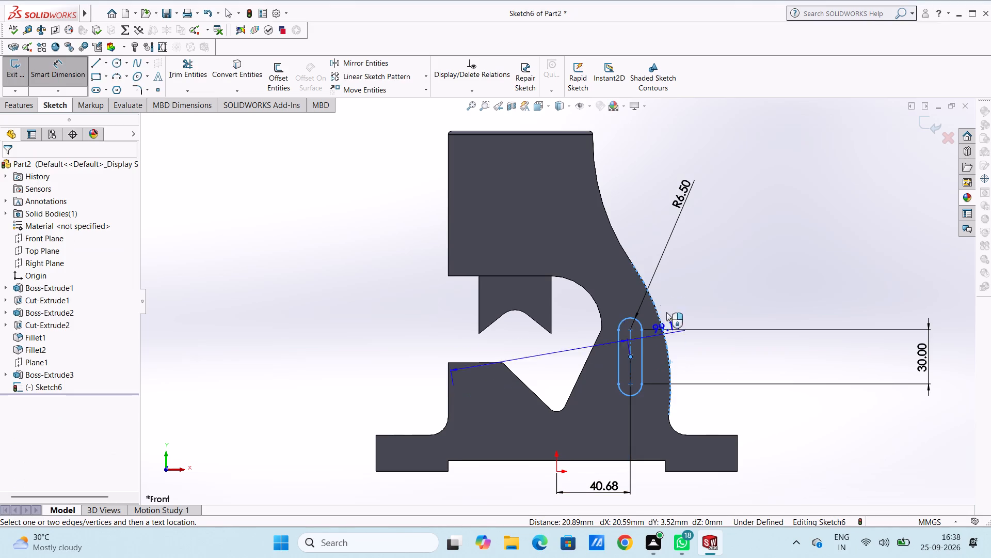
click(659, 162)
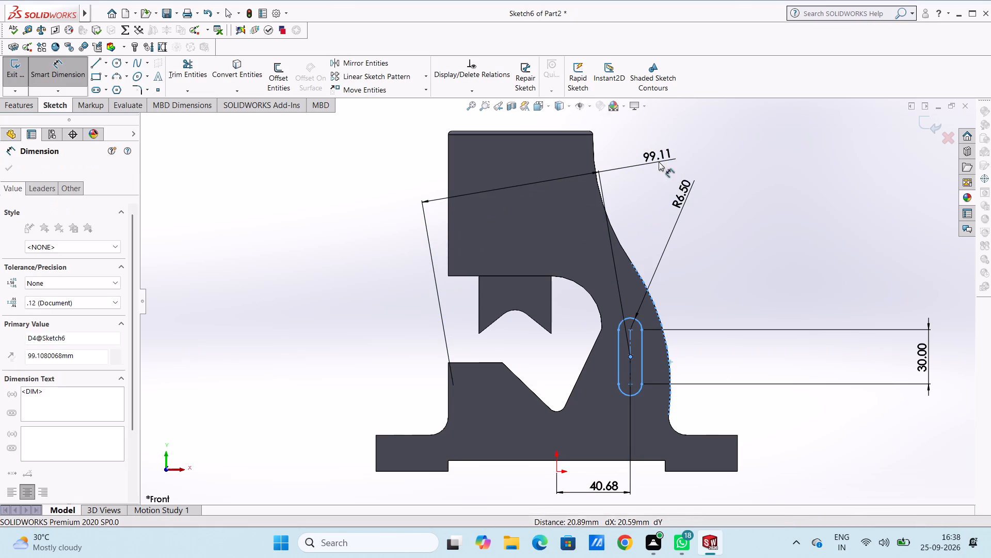
click(617, 144)
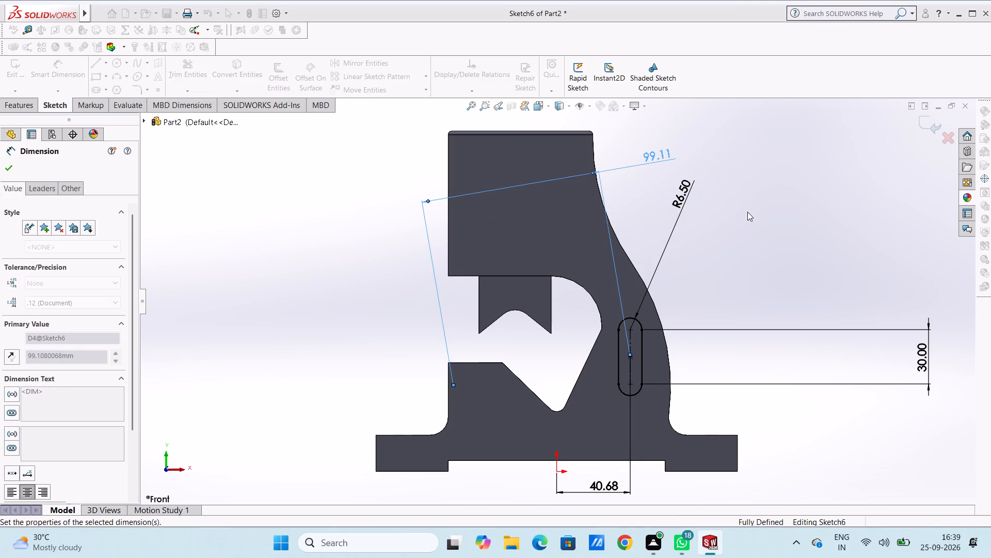
click(750, 214)
Extrude-cut the slot sketch as a blind cut 80 mm deep through the upright.
middle_drag(803, 192, 771, 245)
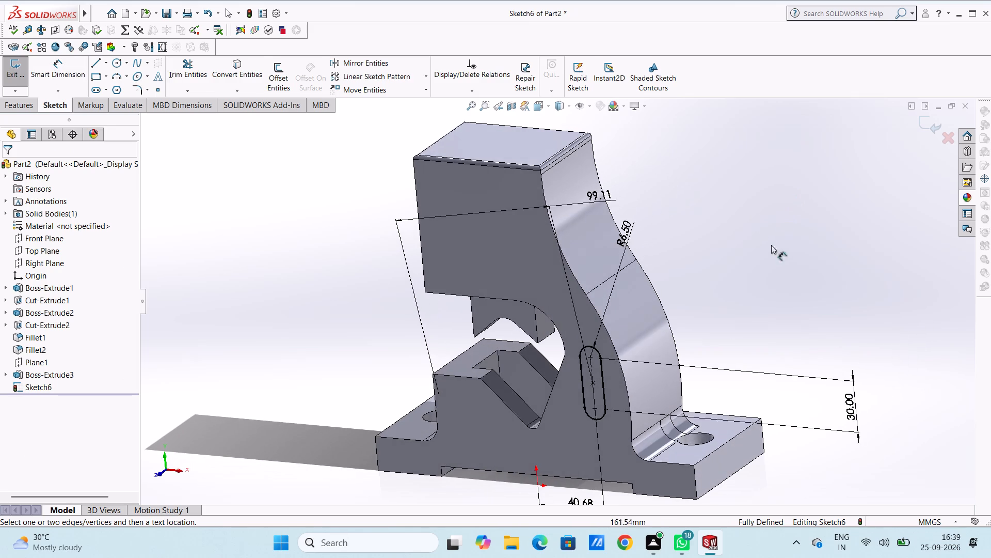
click(28, 103)
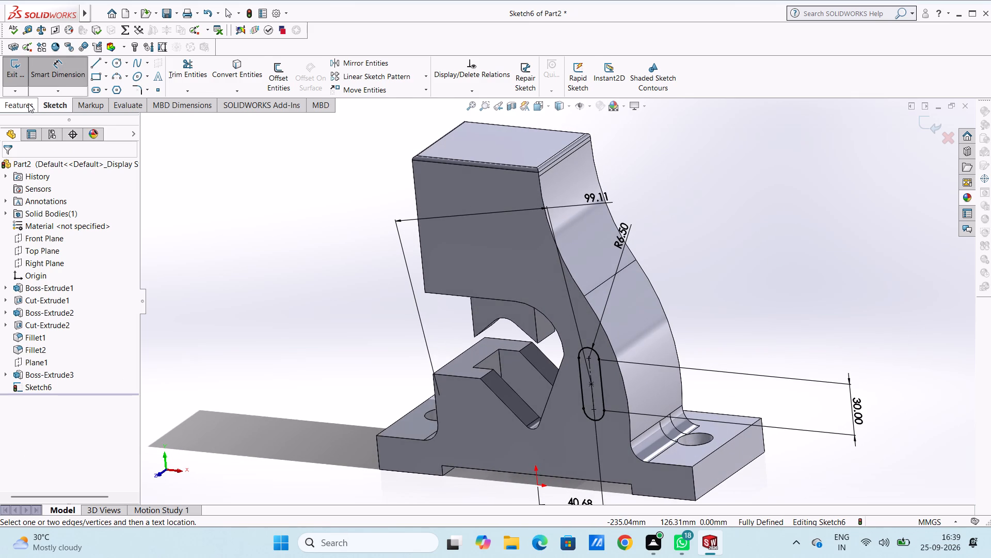
click(178, 67)
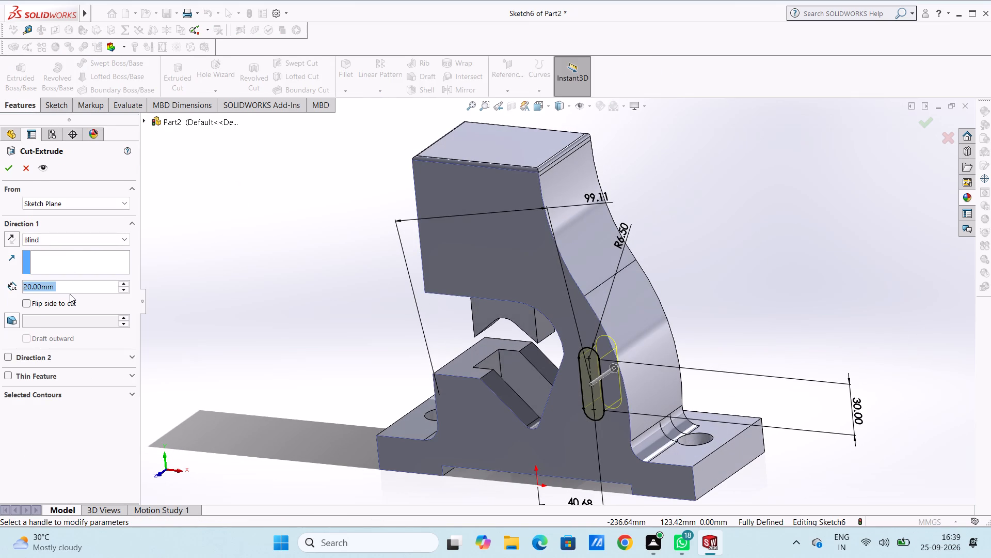
text(80)
key(Return)
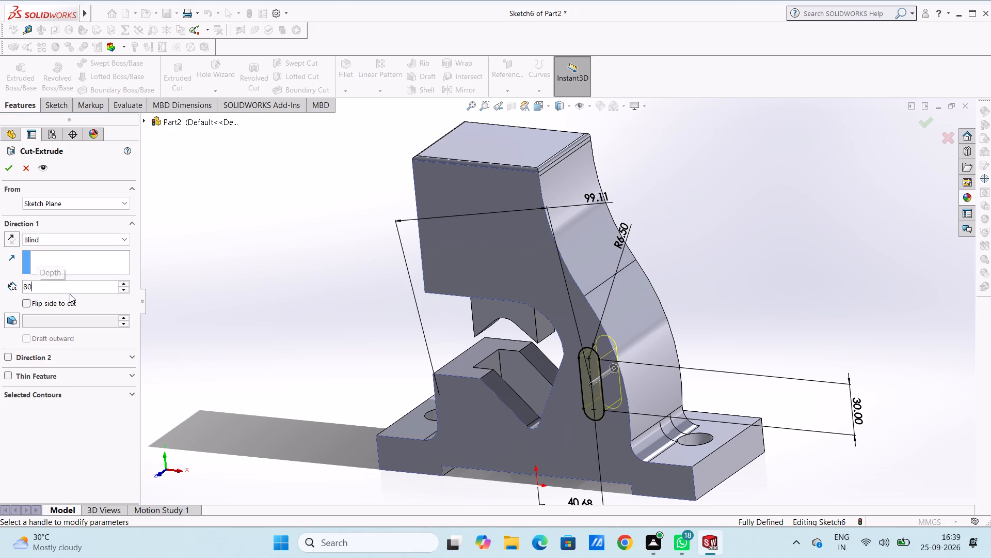
click(3, 168)
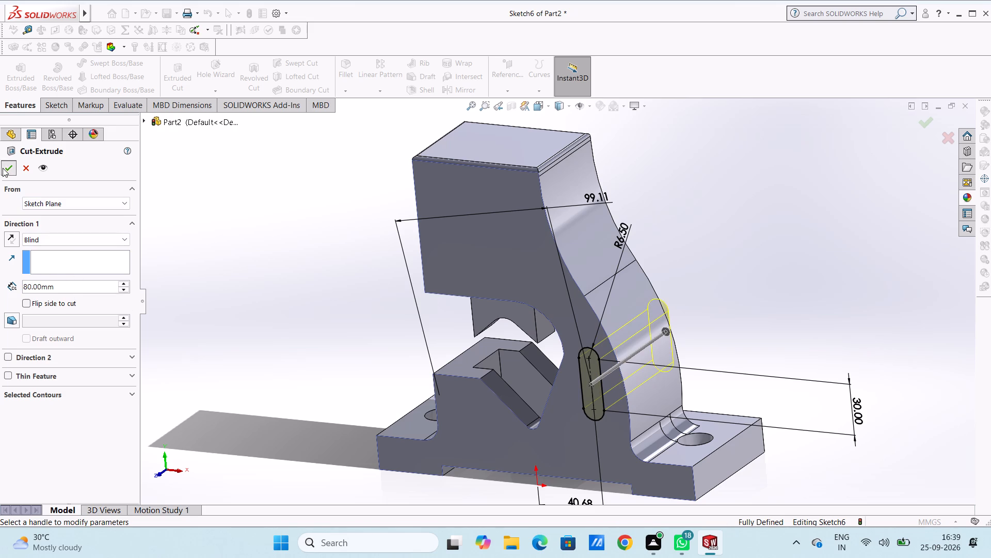
click(219, 247)
Examine the part from several angles, including the new slot through the upright, the jaw and the underside of the base.
middle_drag(222, 246, 258, 230)
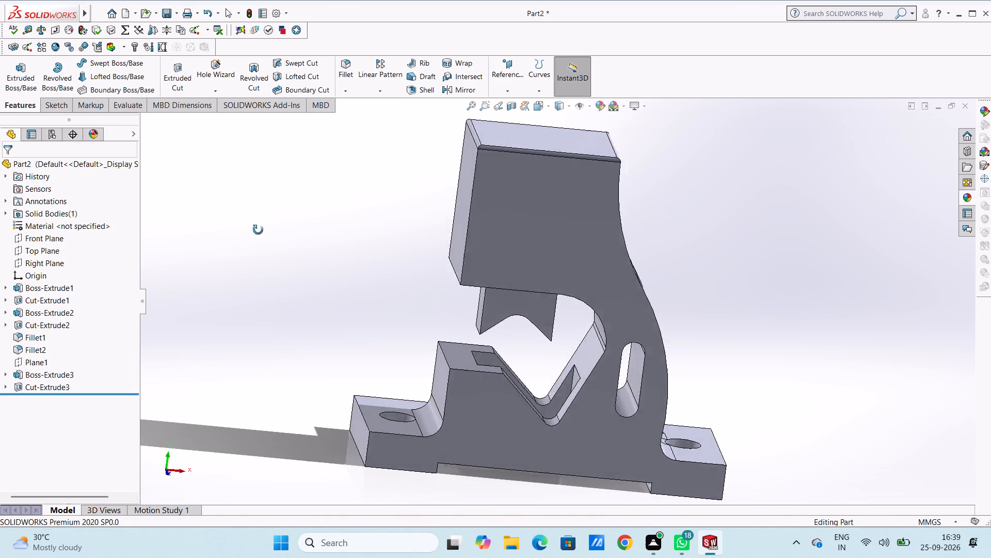
middle_drag(258, 230, 252, 224)
middle_drag(273, 294, 273, 329)
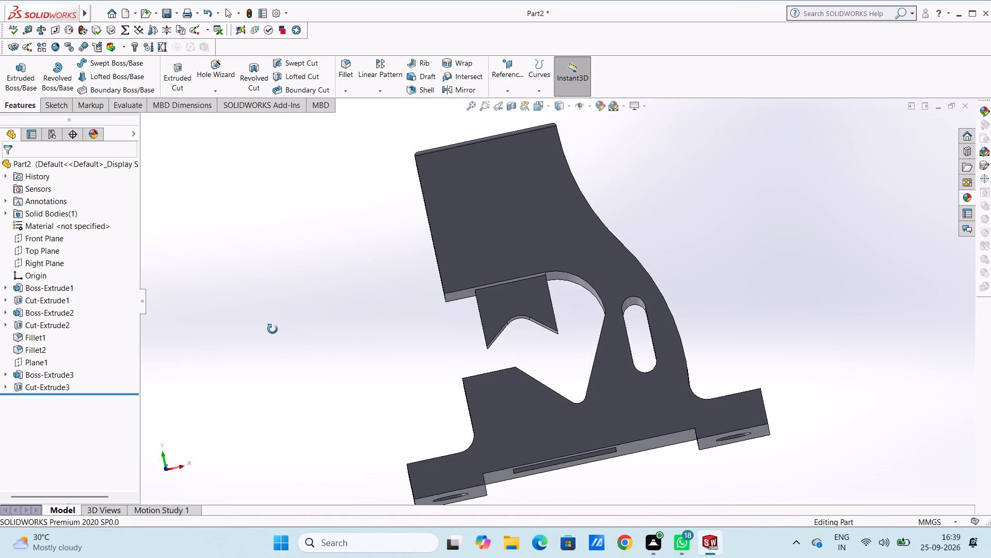
middle_drag(273, 329, 273, 330)
middle_drag(397, 233, 477, 359)
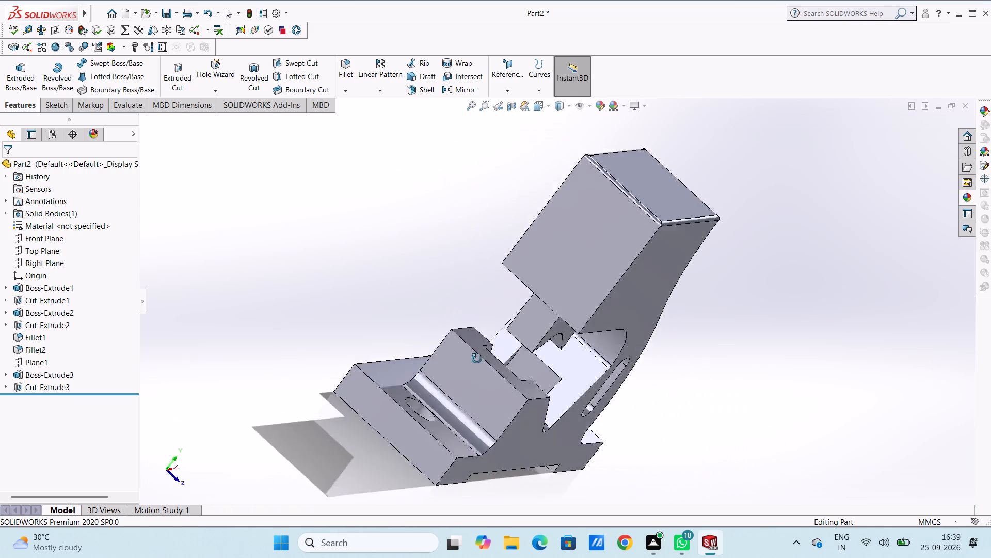
middle_drag(477, 359, 402, 280)
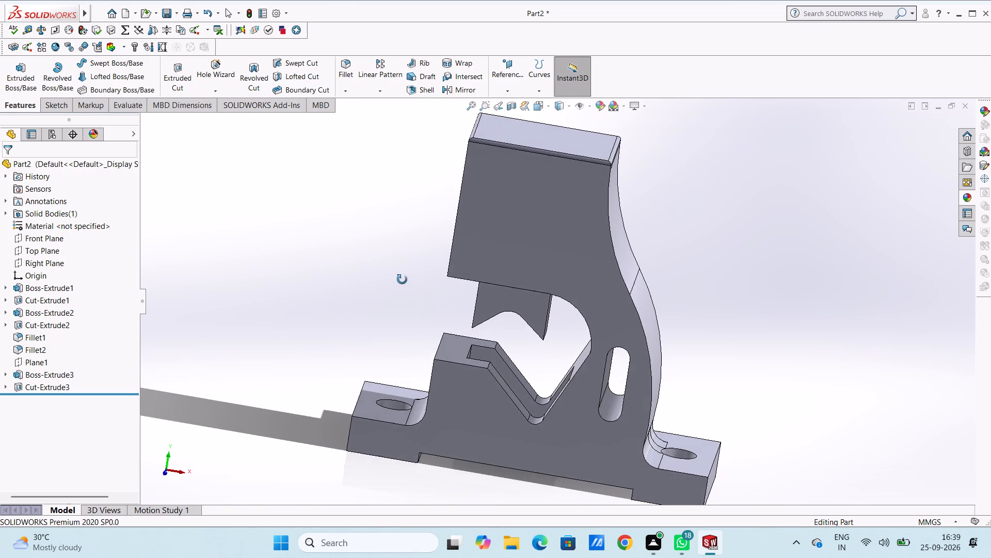
middle_drag(402, 280, 402, 279)
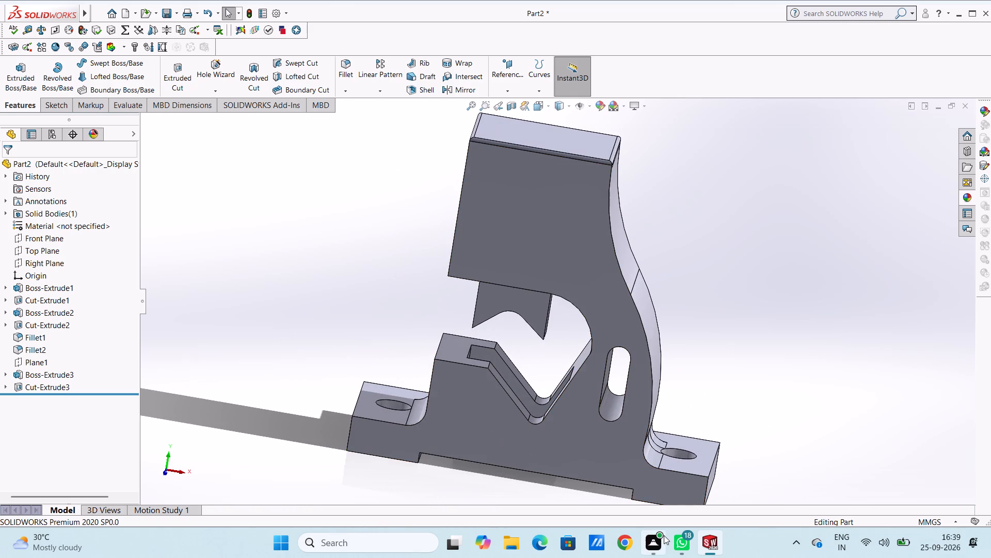
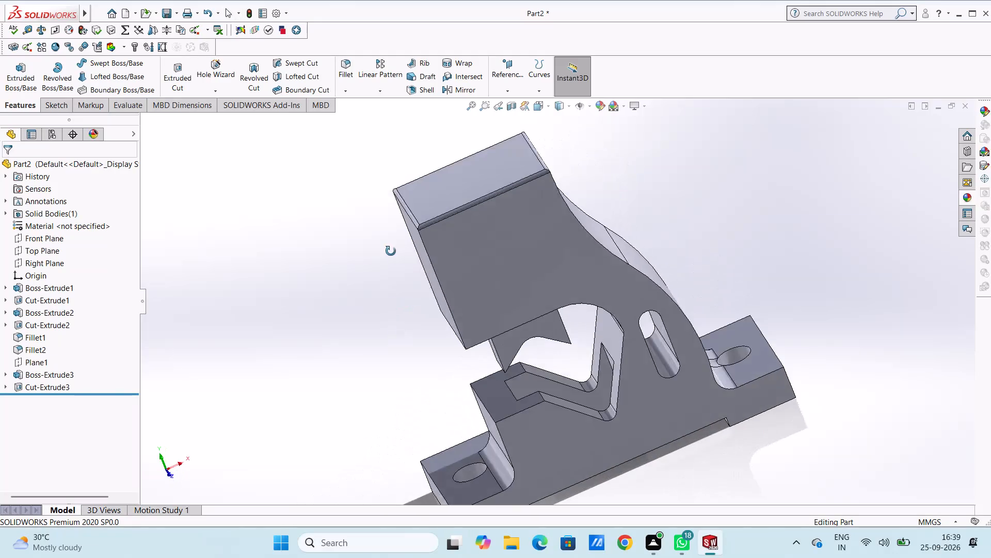
Examine the part from several angles, including the upright slot, the jaw, the V-shaped pocket and the underside of the base.
middle_drag(426, 316, 414, 315)
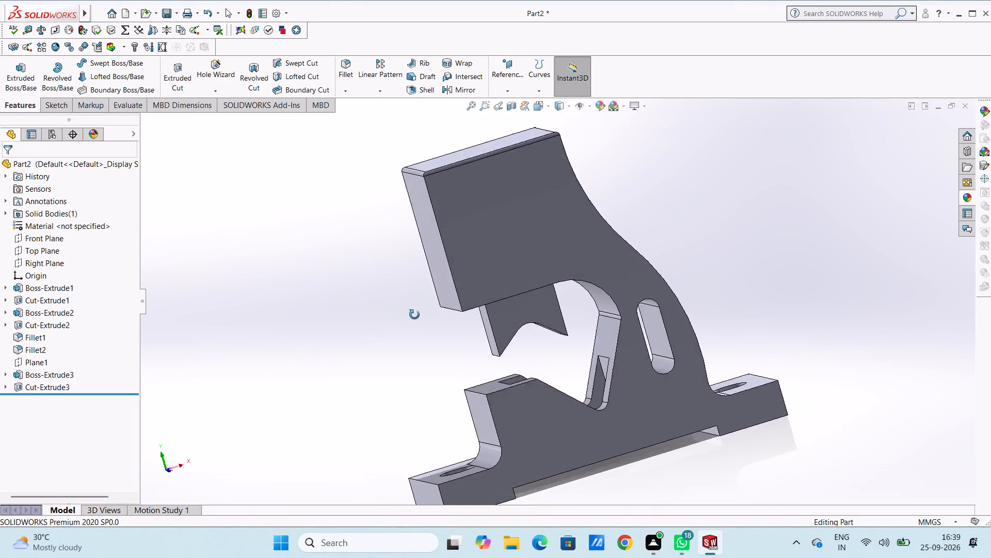
middle_drag(414, 315, 436, 377)
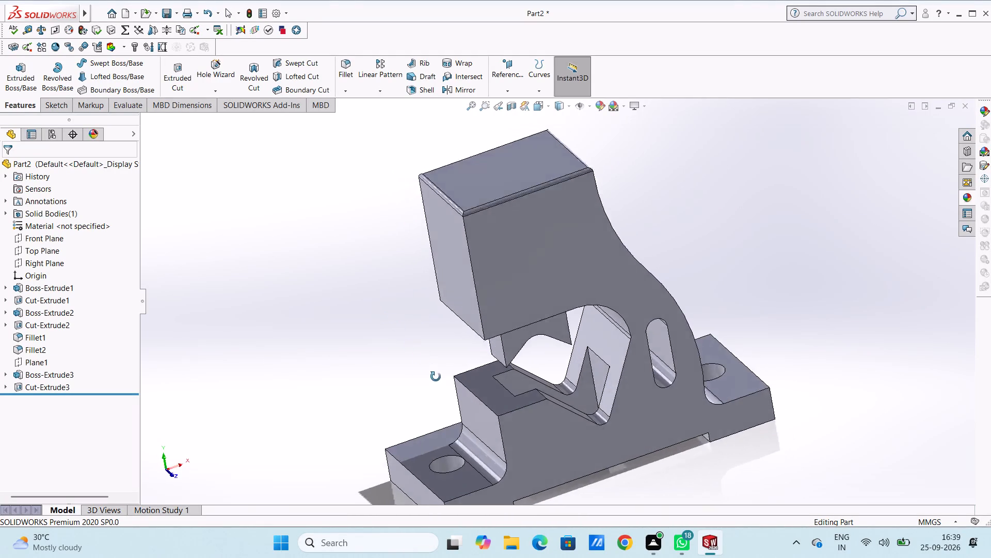
middle_drag(436, 377, 429, 254)
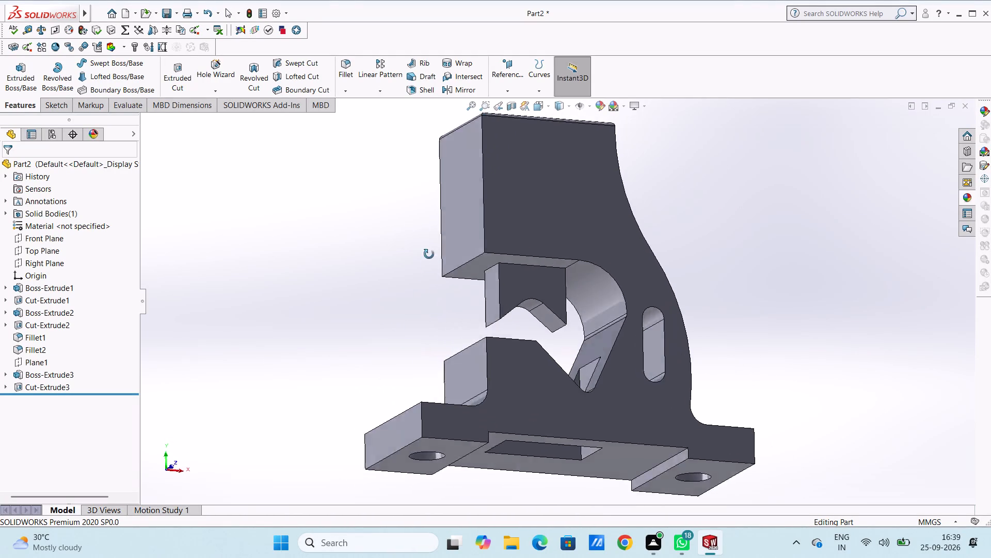
middle_drag(429, 254, 436, 352)
middle_drag(440, 352, 429, 393)
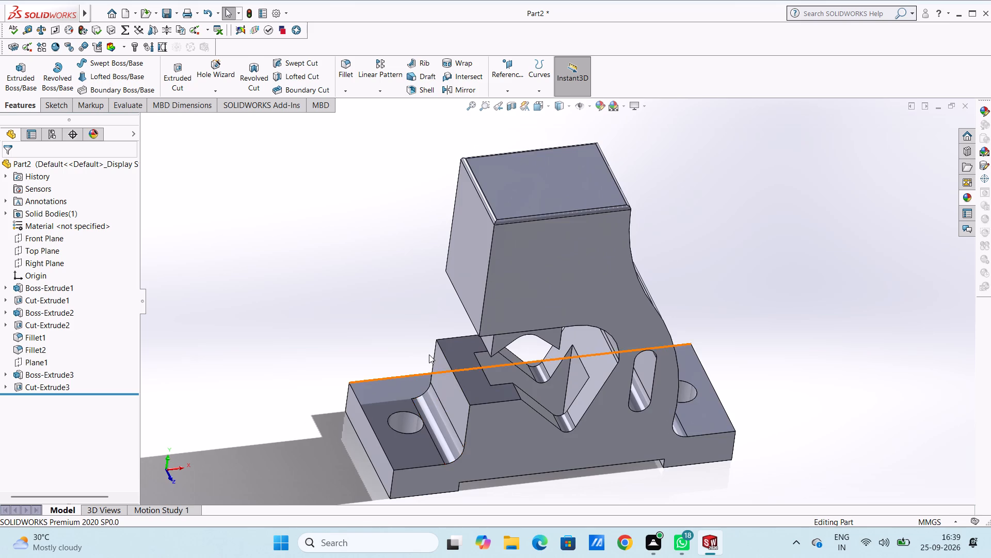
scroll(426, 324, down, 1)
scroll(424, 317, up, 3)
middle_drag(429, 278, 425, 368)
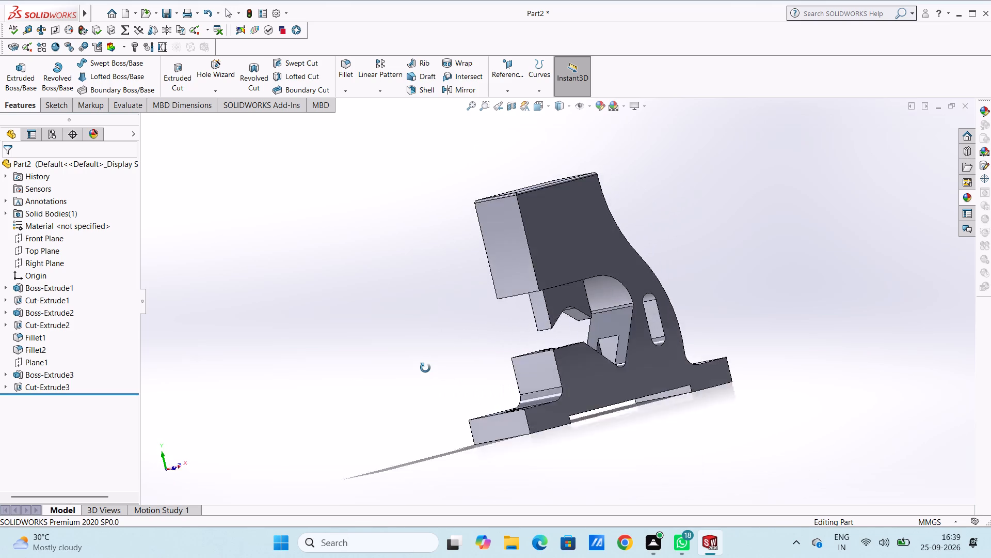
middle_drag(425, 368, 351, 398)
middle_drag(394, 296, 446, 348)
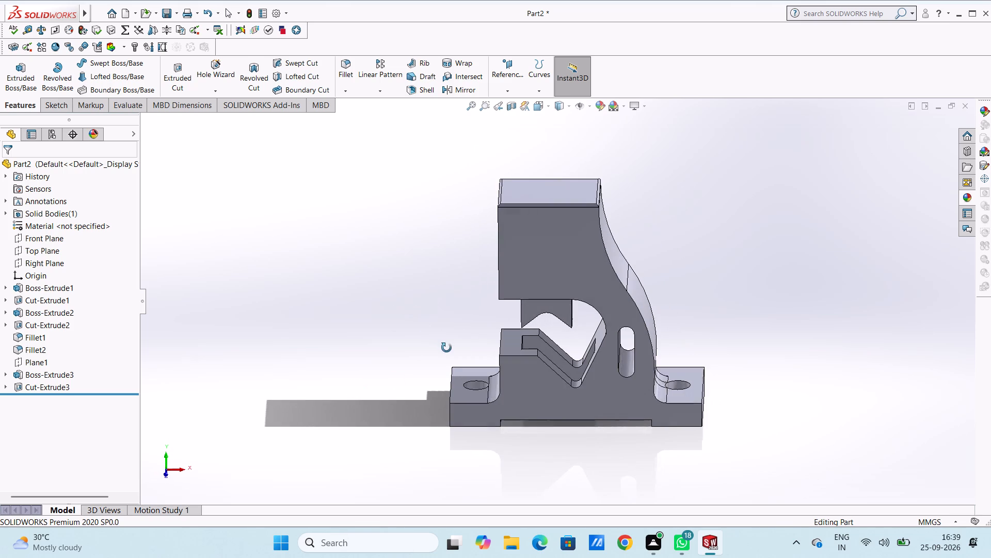
middle_drag(446, 348, 461, 352)
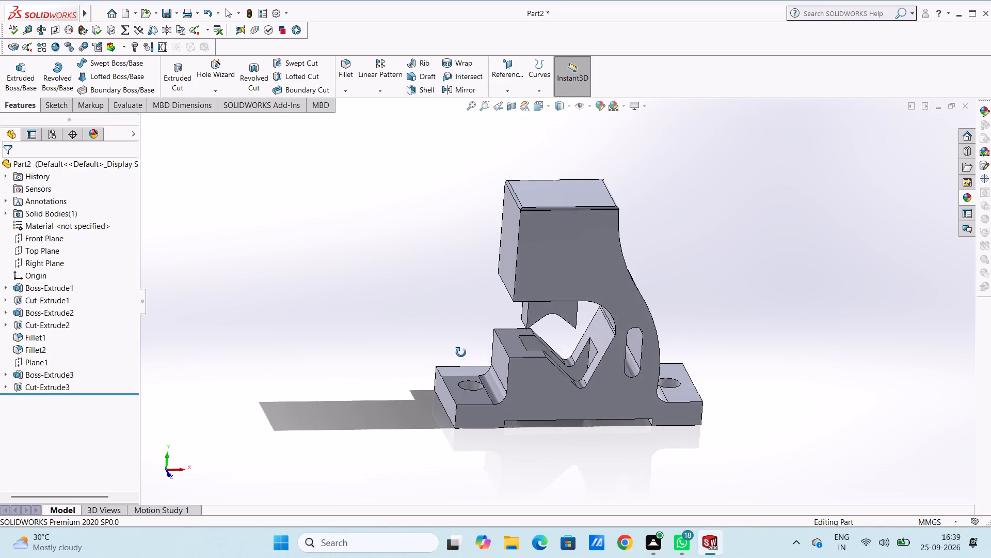
middle_drag(461, 352, 265, 228)
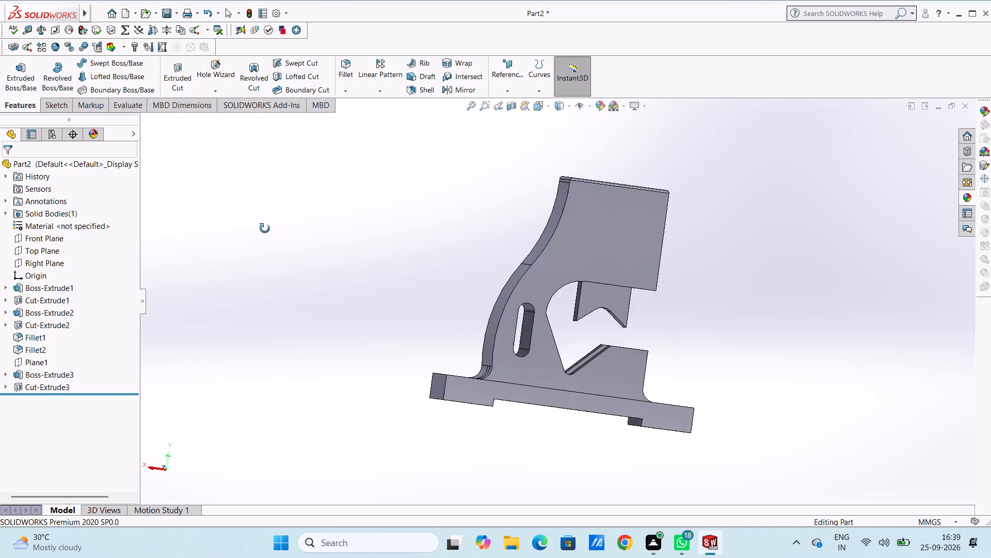
middle_drag(265, 228, 450, 387)
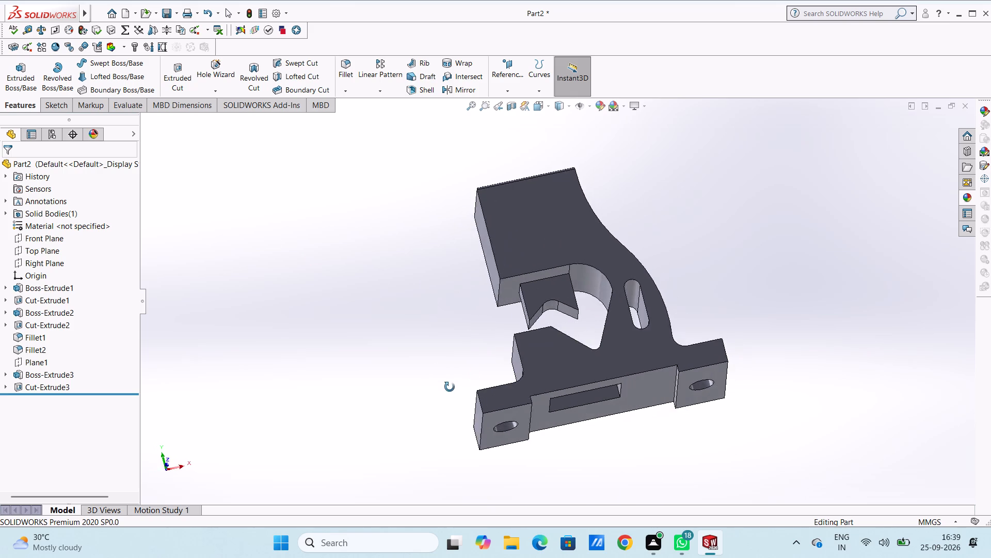
middle_drag(450, 387, 433, 412)
Fillet the four vertical corner edges of the notched jaw boss with a 2 mm radius.
scroll(616, 259, down, 2)
middle_drag(645, 280, 654, 285)
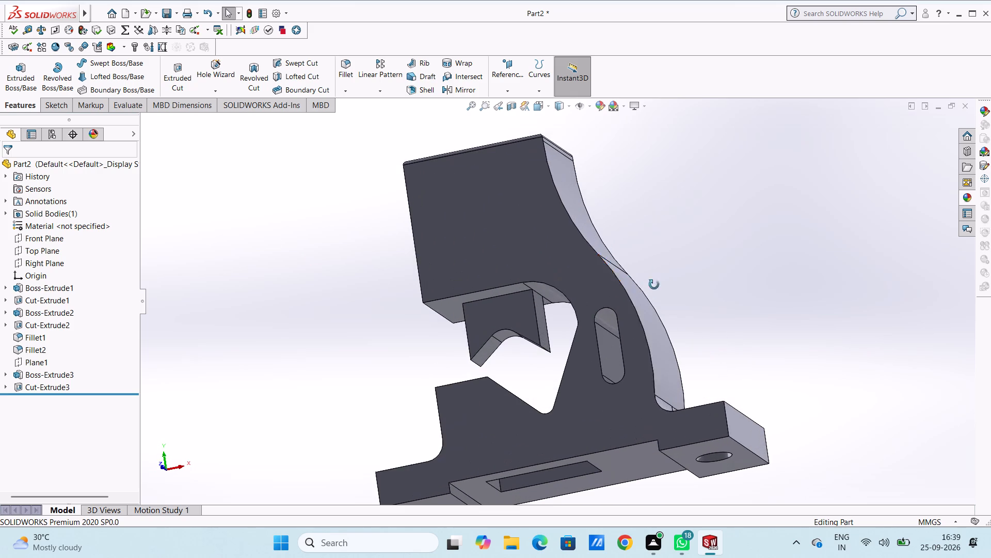
middle_drag(654, 285, 721, 270)
scroll(551, 304, down, 5)
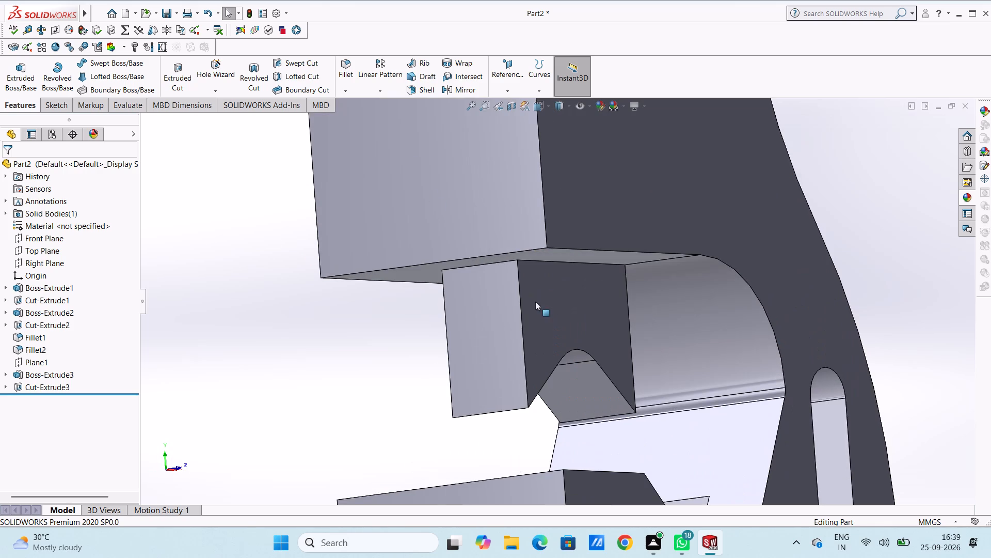
click(345, 69)
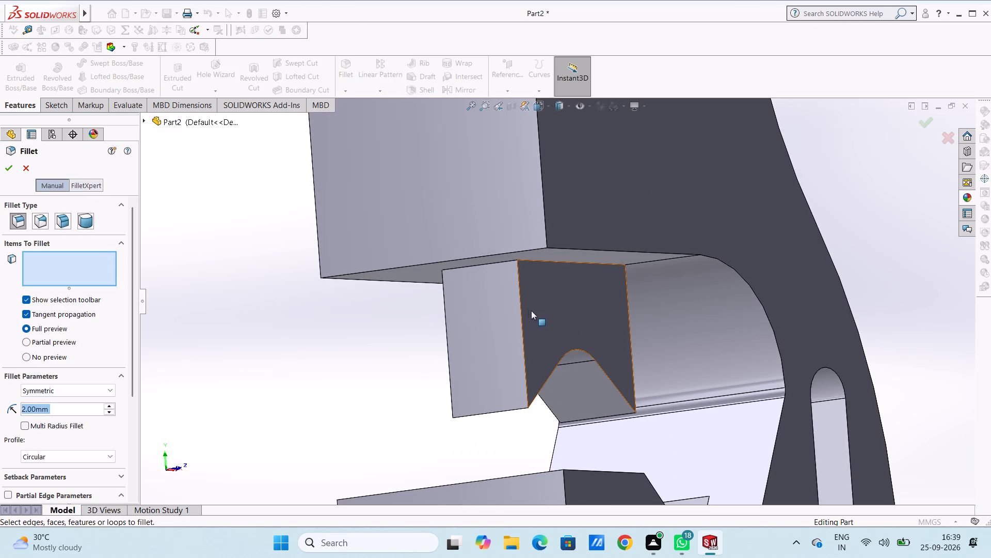
click(519, 306)
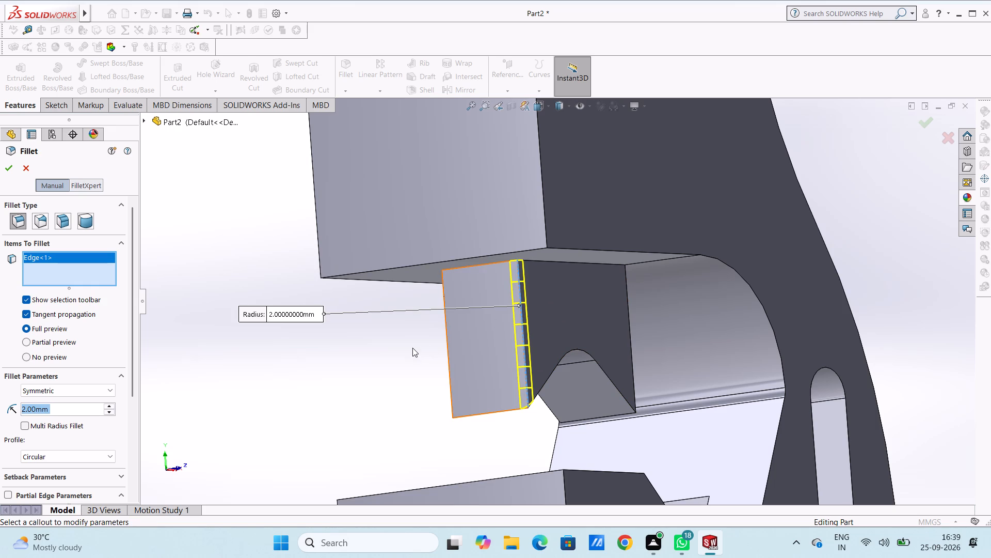
click(447, 356)
middle_drag(734, 343, 695, 364)
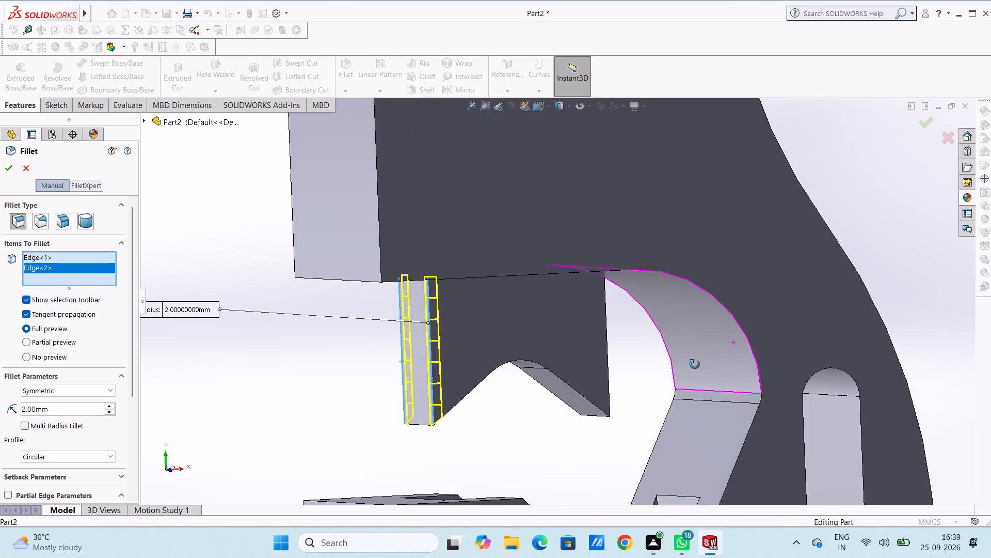
middle_drag(695, 364, 662, 364)
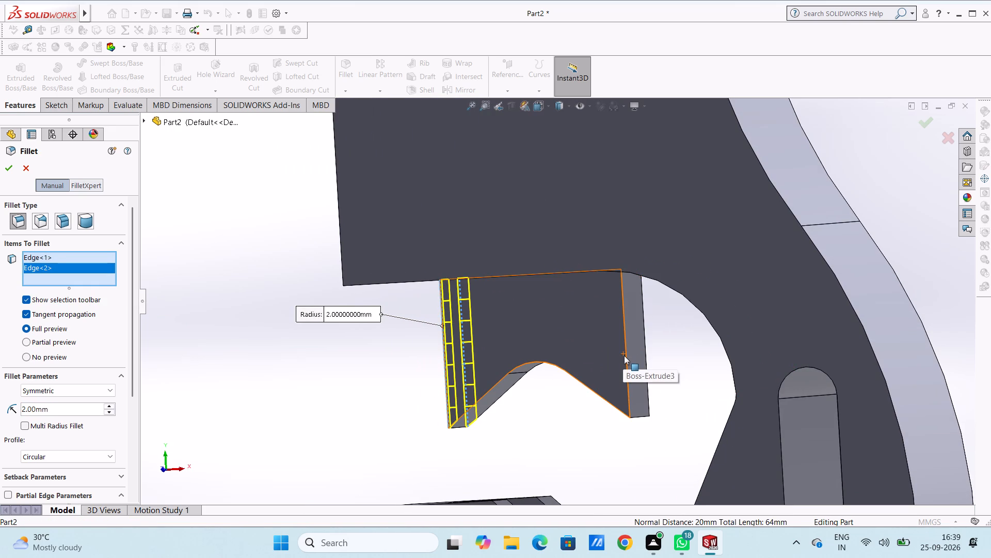
click(625, 357)
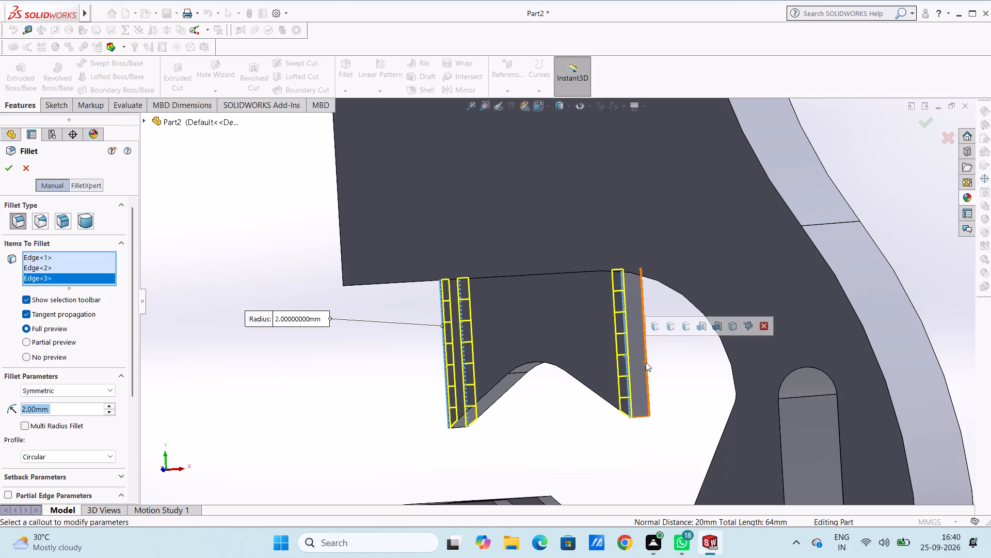
click(646, 362)
scroll(646, 363, up, 2)
middle_drag(555, 403, 565, 409)
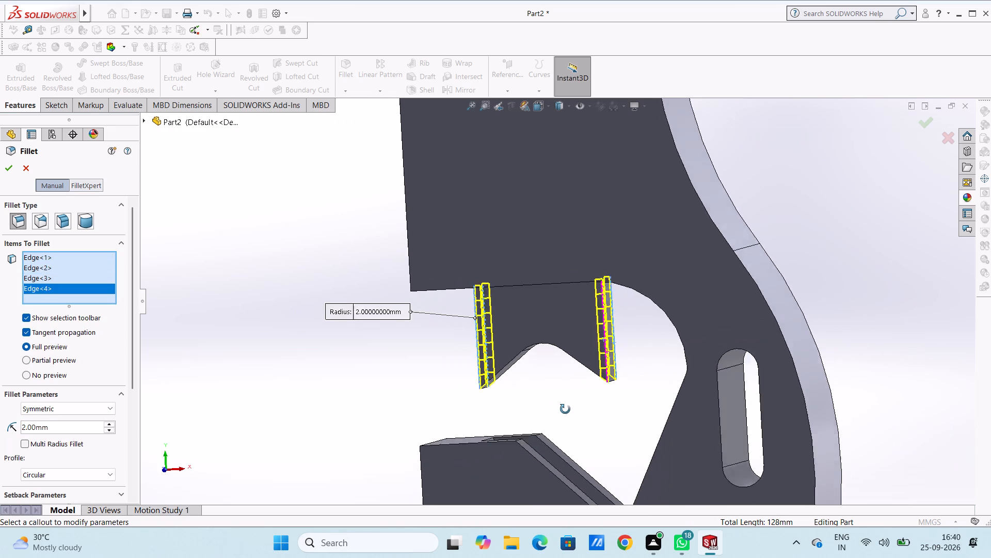
middle_drag(565, 409, 586, 420)
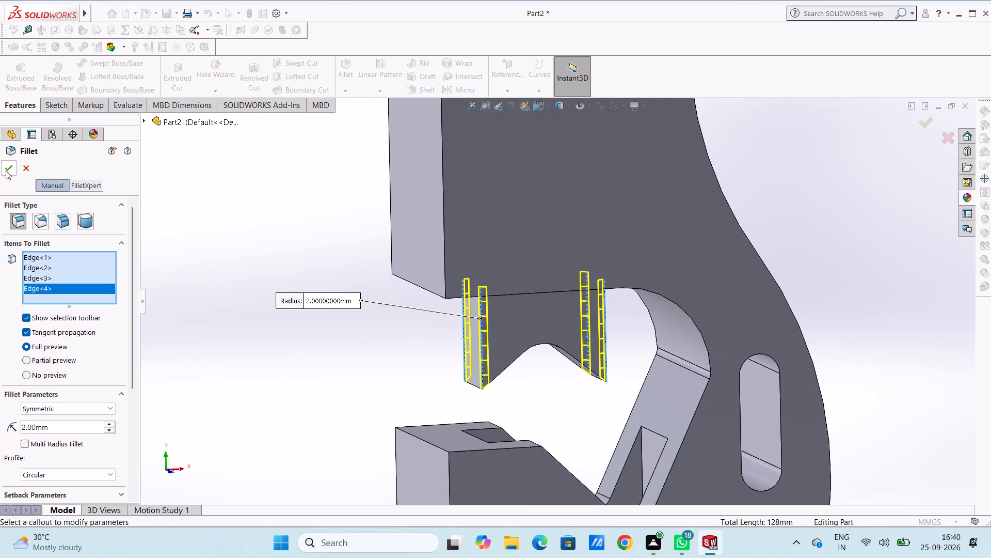
click(6, 171)
click(285, 253)
Start a sketch on the upright's top face and draw a circle of radius 10 mm centred at X -20, Y -10.
scroll(340, 296, up, 5)
middle_drag(378, 307, 378, 306)
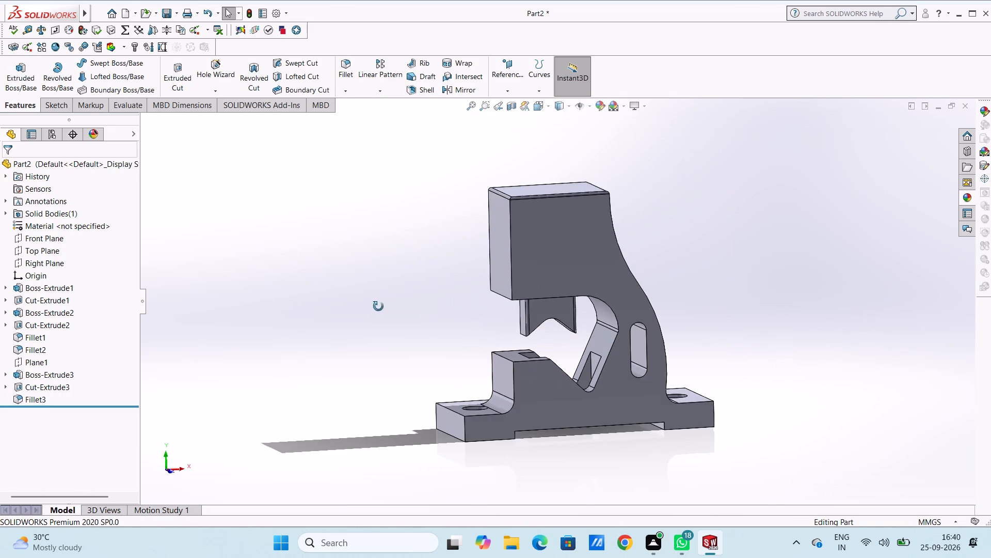
middle_drag(378, 306, 377, 312)
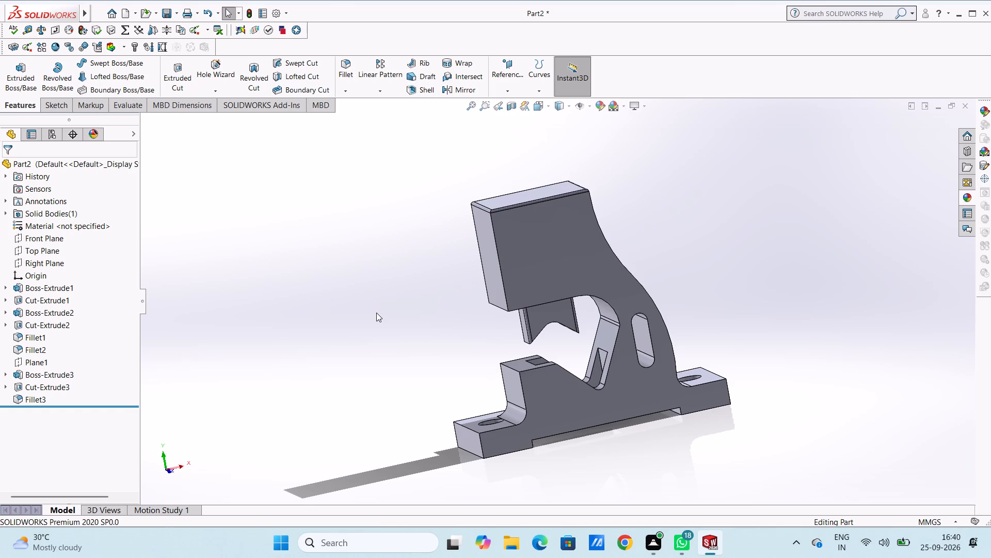
key(ctrl+5)
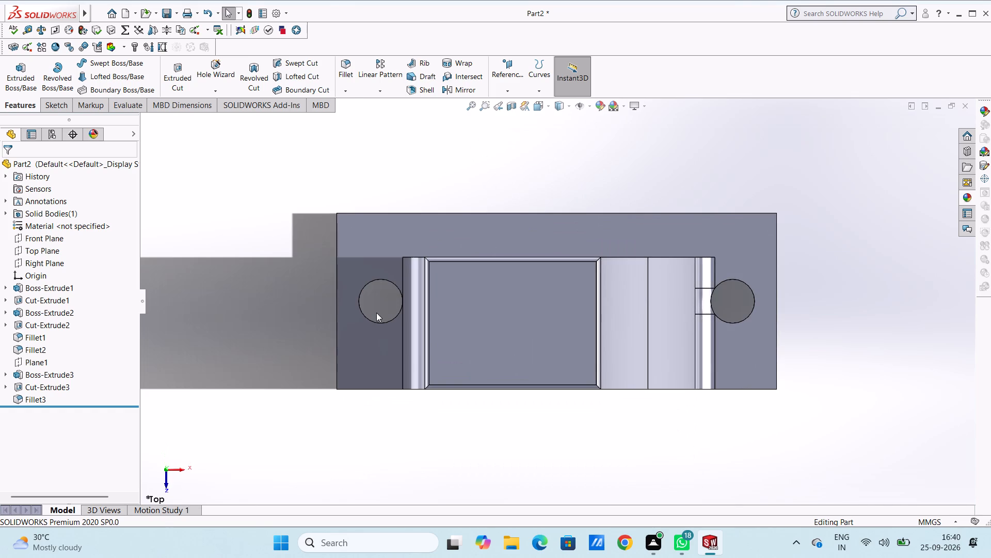
click(505, 327)
click(548, 296)
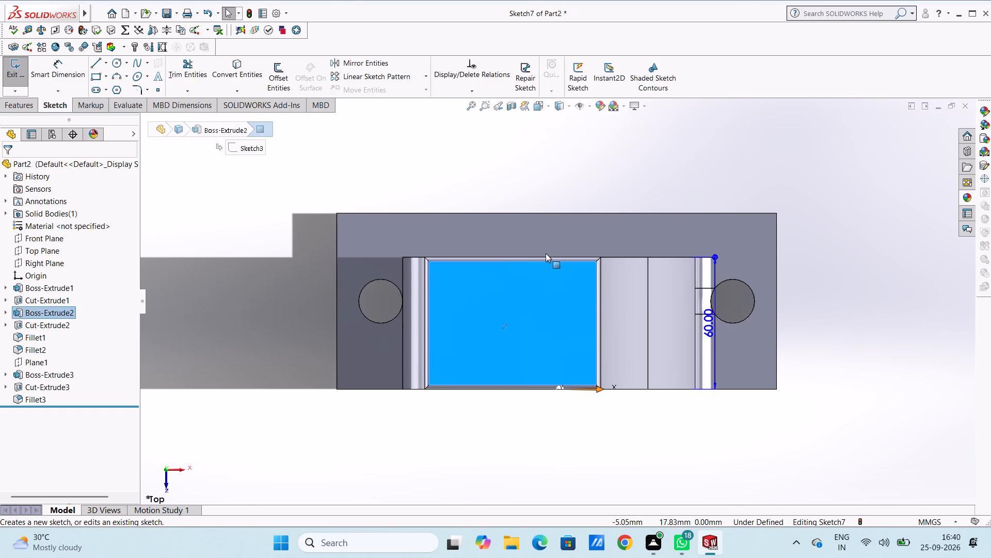
click(537, 167)
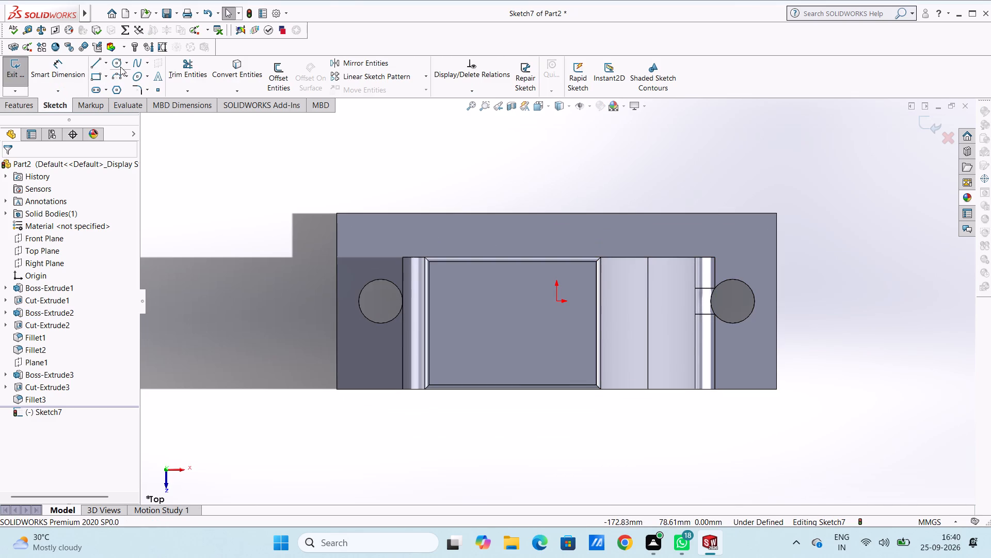
click(120, 66)
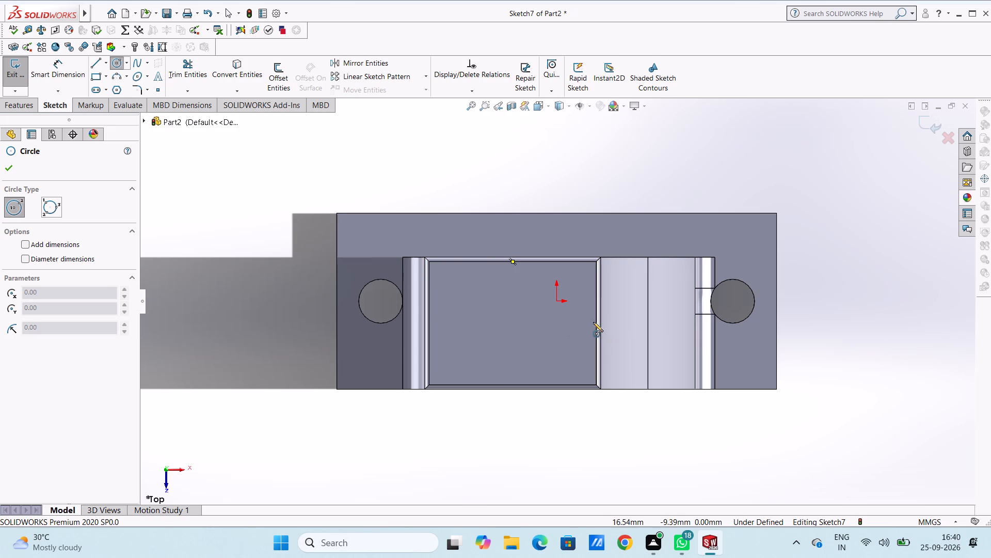
click(513, 325)
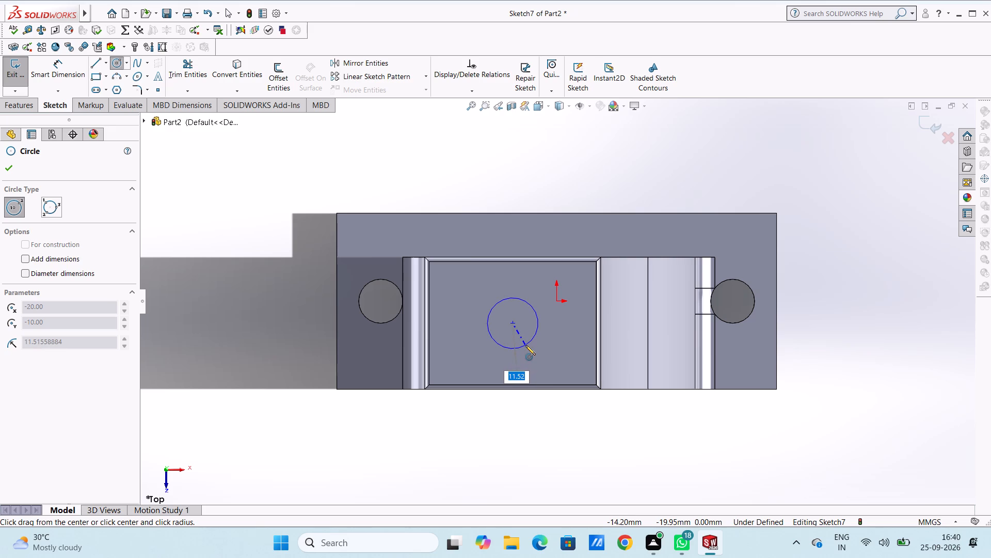
text(10)
key(Return)
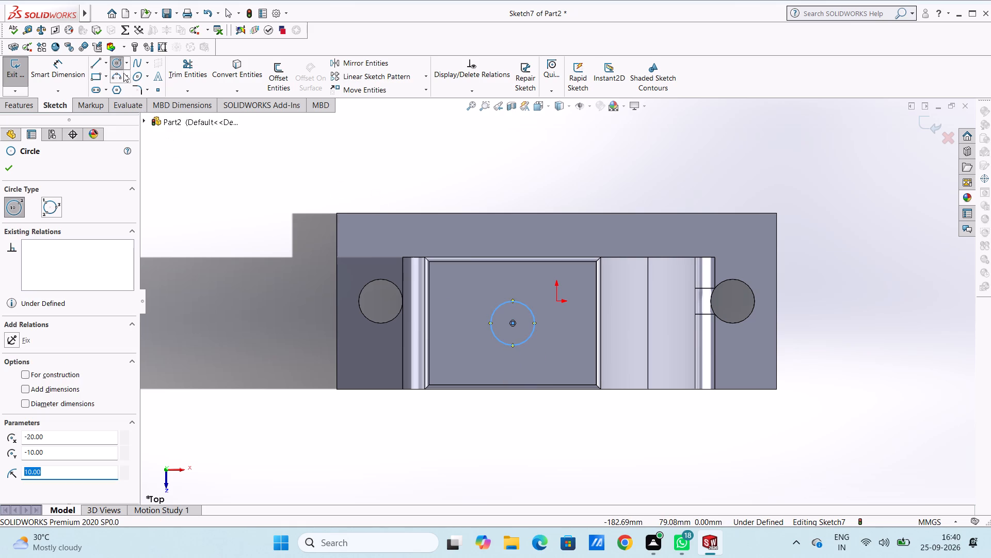
Dimension the circle's diameter at its drawn value, placing the dimension outside the part beyond the base's corner.
click(54, 68)
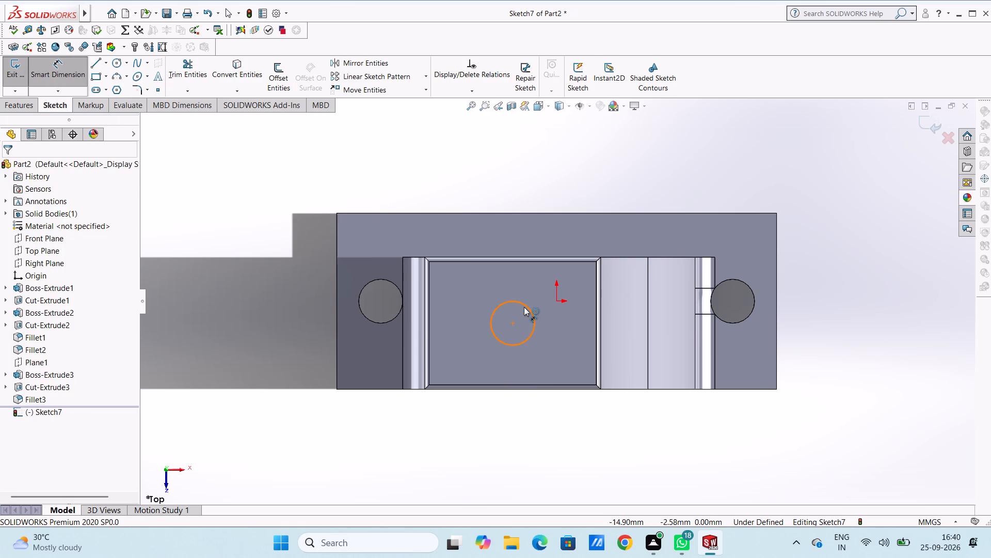
click(524, 307)
click(254, 189)
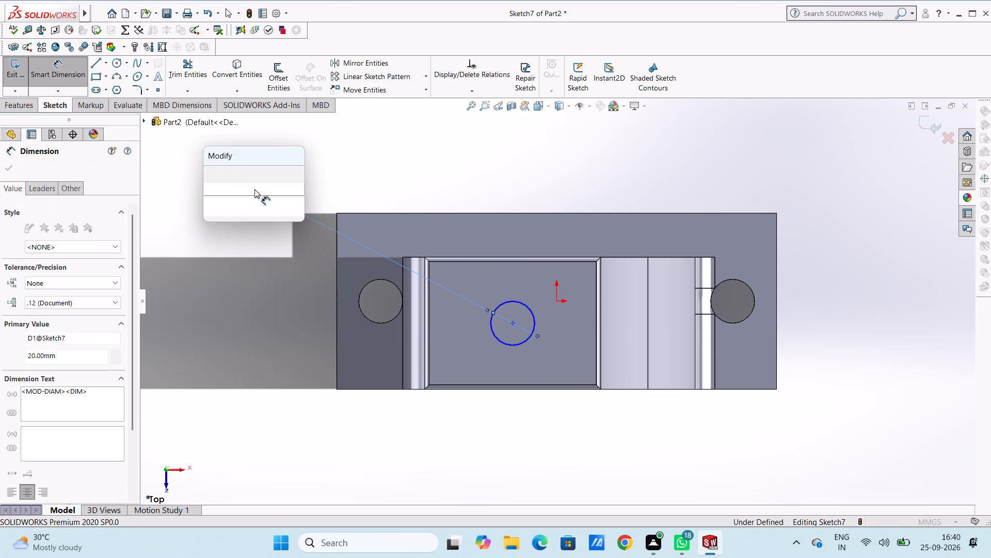
click(210, 176)
click(210, 223)
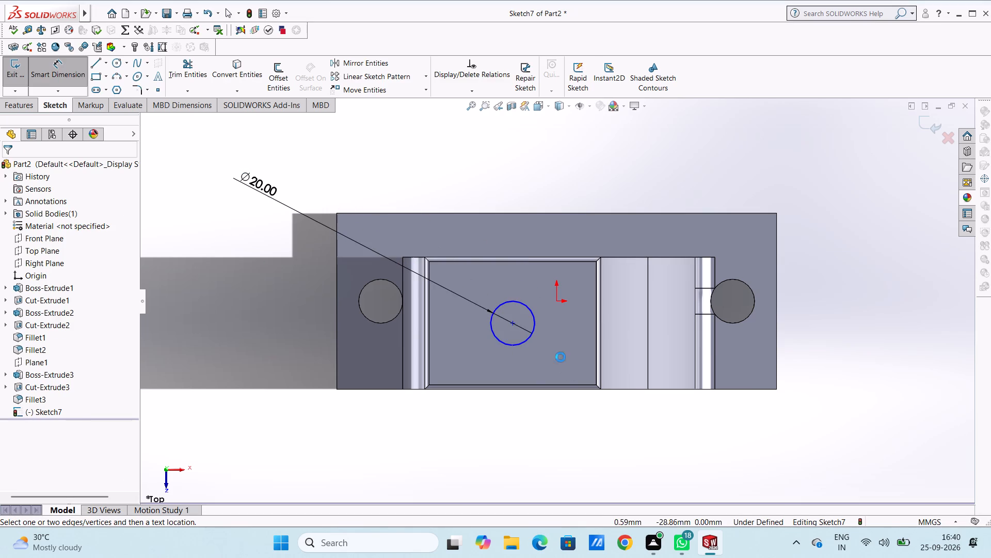
Dimension from the circle's centre to the top face's rear long edge at its drawn value, placed beyond the base's end.
click(511, 323)
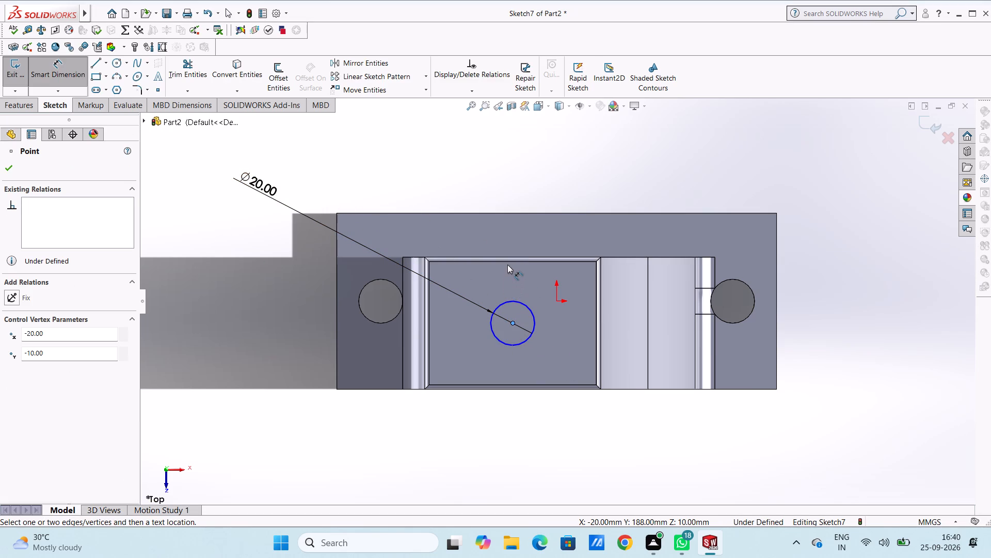
click(507, 262)
click(938, 283)
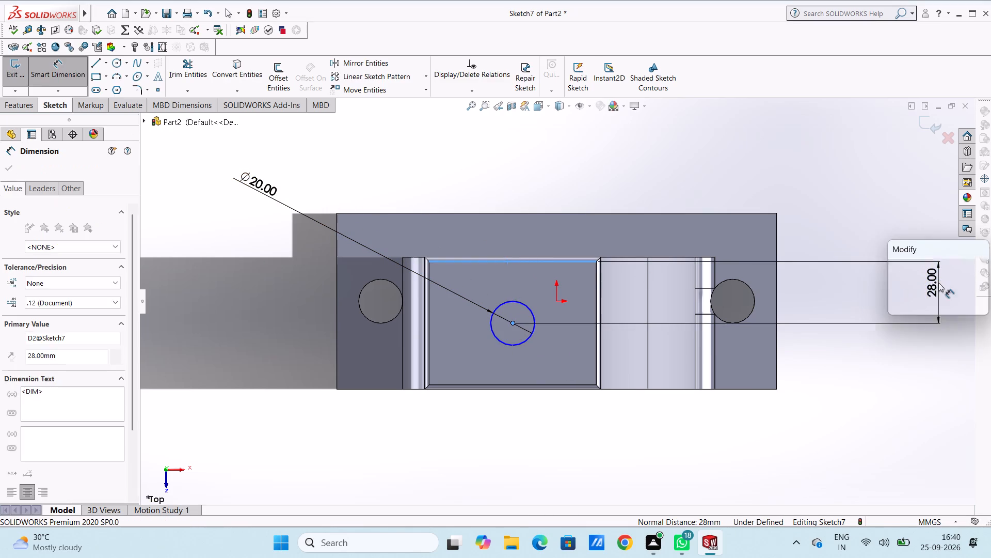
click(892, 265)
click(867, 229)
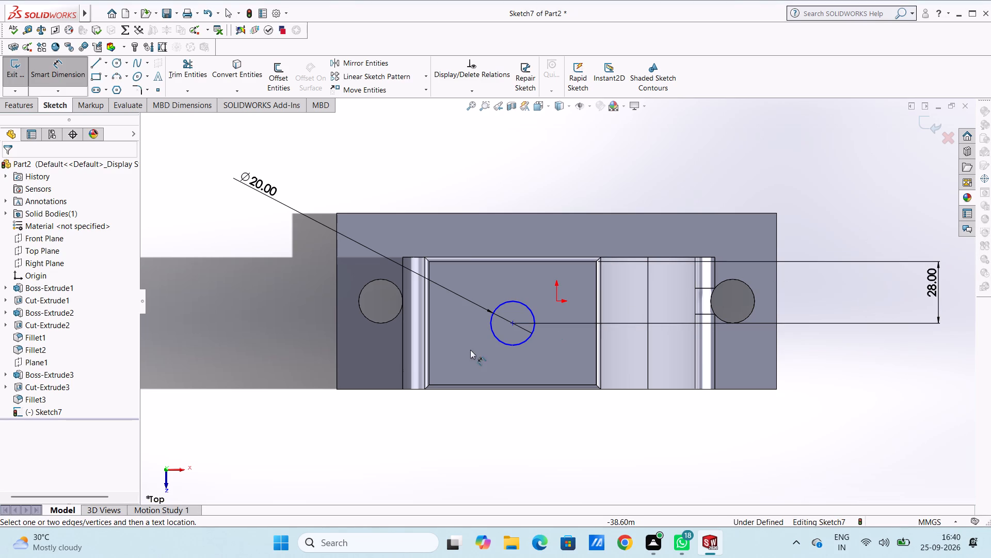
Dimension from the circle's centre to the top face's short edge on the curved side at its drawn value, placed in front of the base.
click(513, 326)
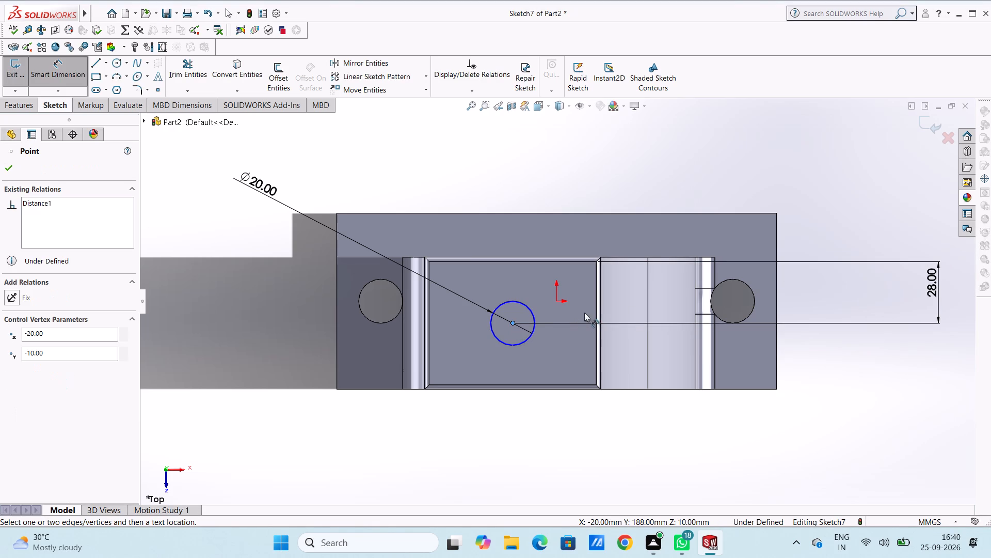
click(595, 309)
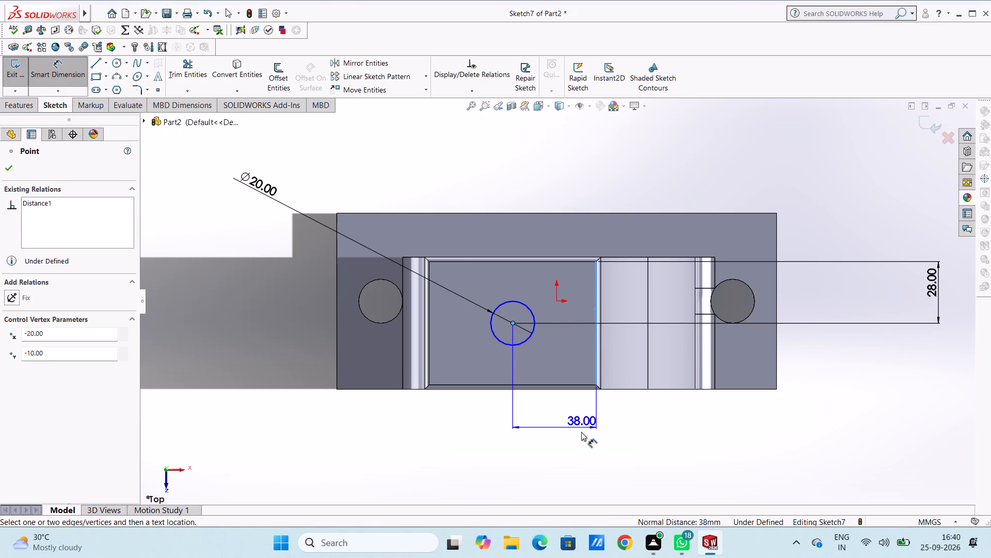
click(579, 460)
click(534, 446)
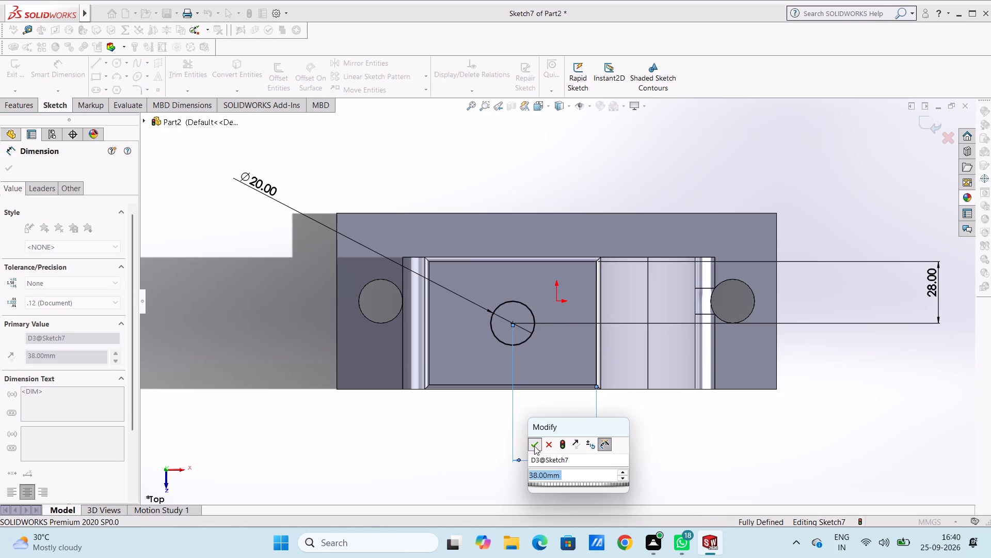
Accept the circle's short-edge dimension at its drawn value and leave the Dimension command.
click(472, 433)
key(Escape)
key(Escape)
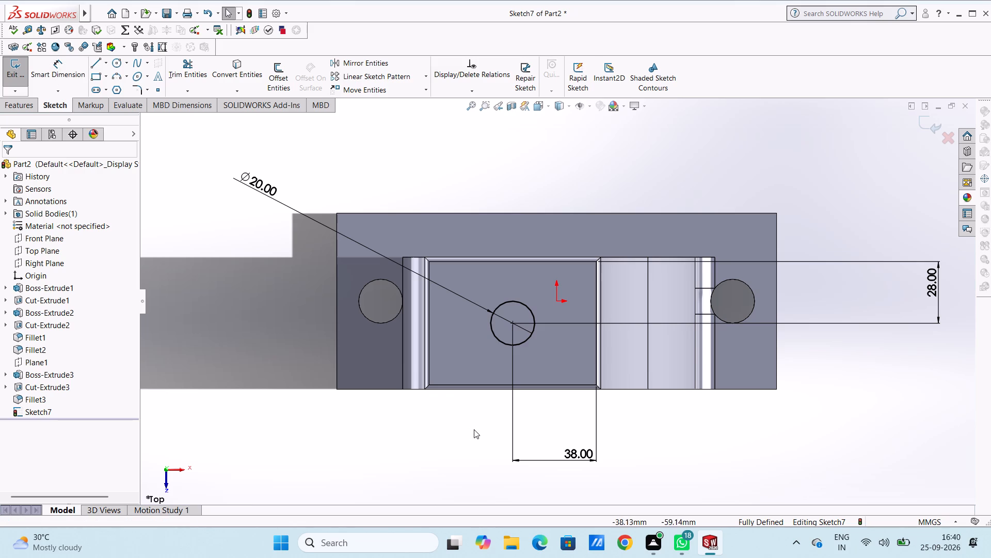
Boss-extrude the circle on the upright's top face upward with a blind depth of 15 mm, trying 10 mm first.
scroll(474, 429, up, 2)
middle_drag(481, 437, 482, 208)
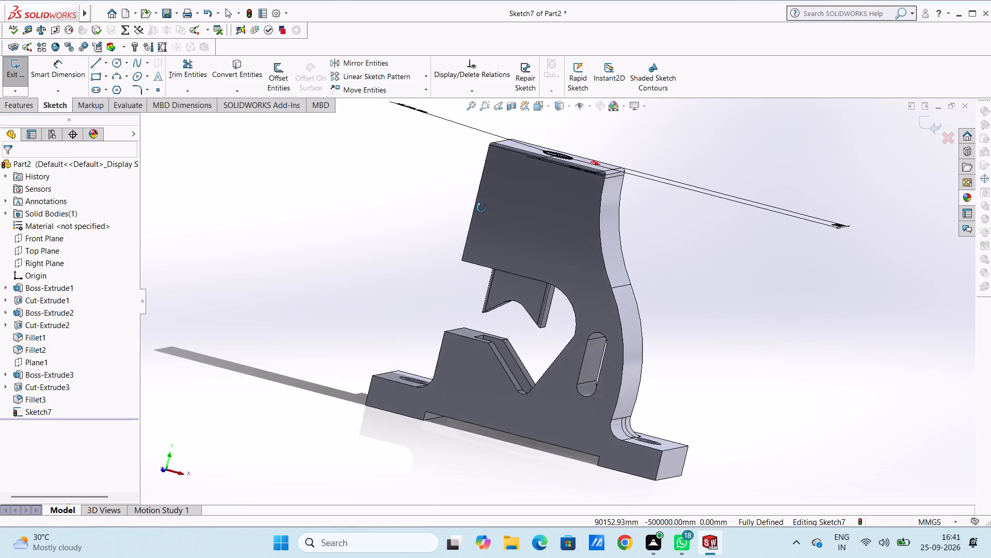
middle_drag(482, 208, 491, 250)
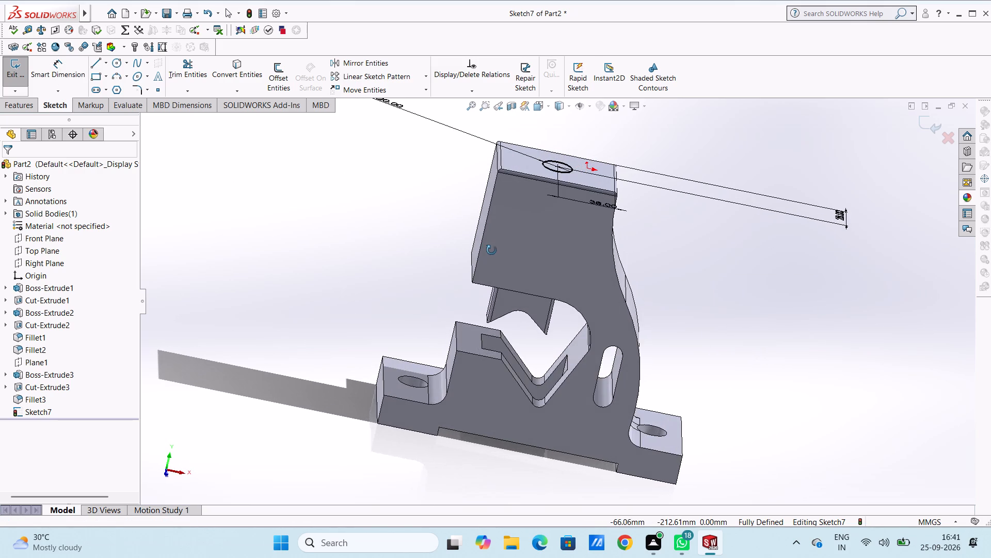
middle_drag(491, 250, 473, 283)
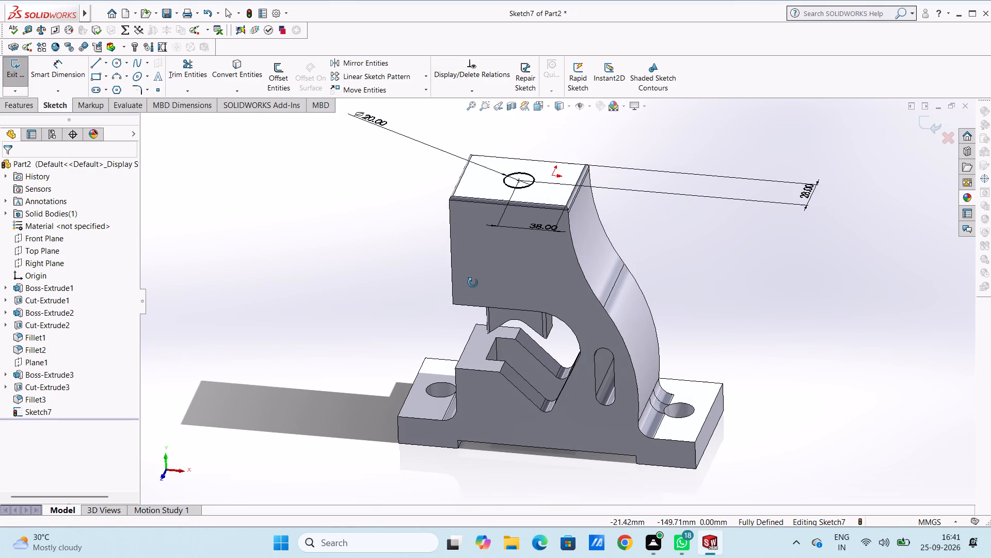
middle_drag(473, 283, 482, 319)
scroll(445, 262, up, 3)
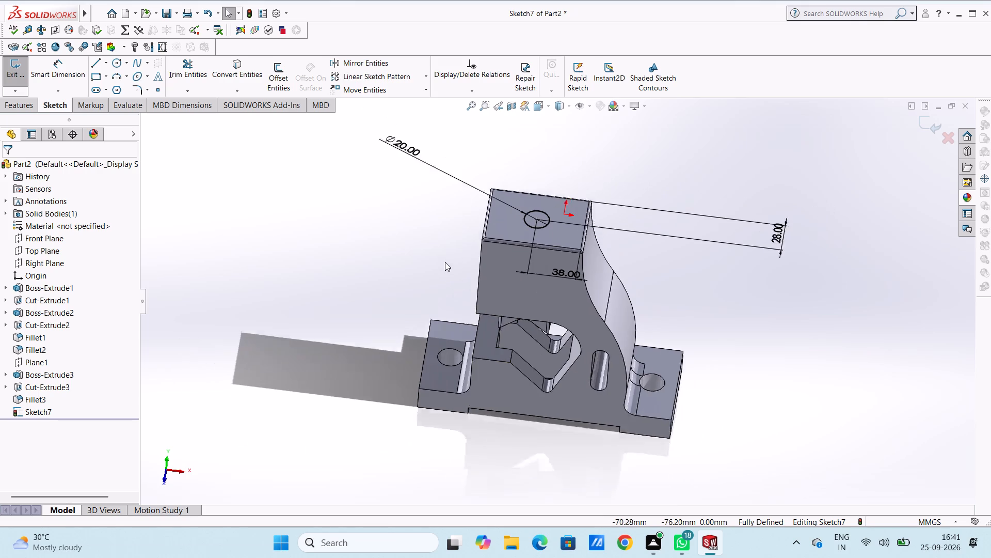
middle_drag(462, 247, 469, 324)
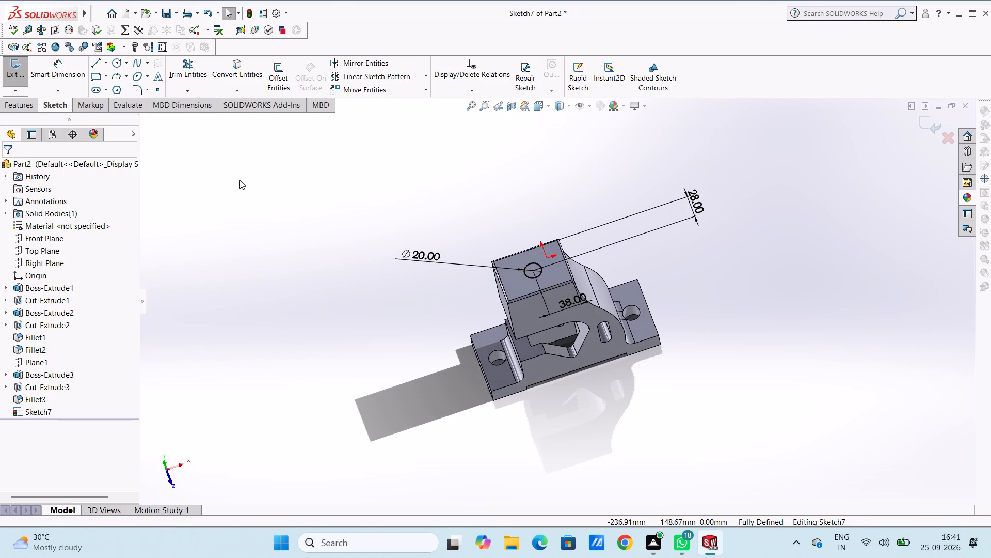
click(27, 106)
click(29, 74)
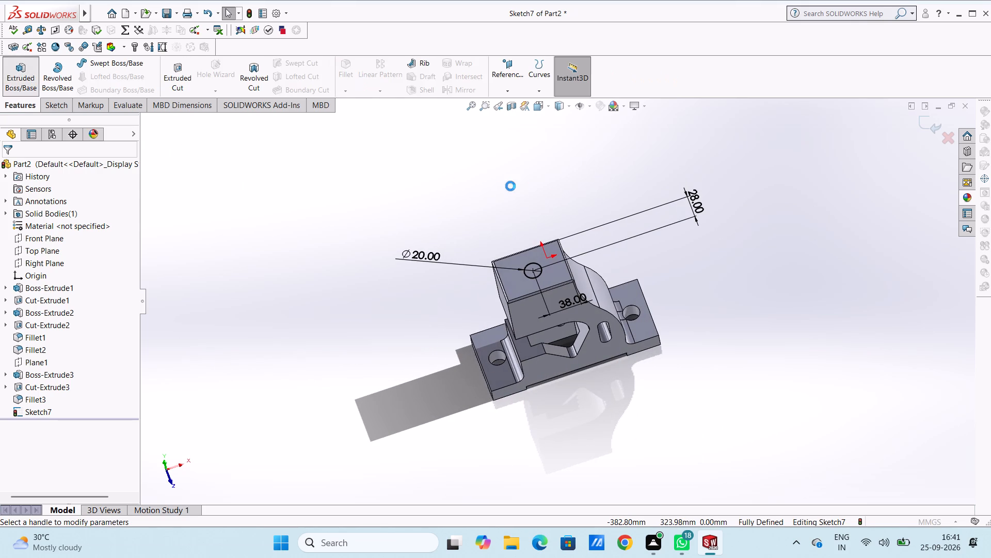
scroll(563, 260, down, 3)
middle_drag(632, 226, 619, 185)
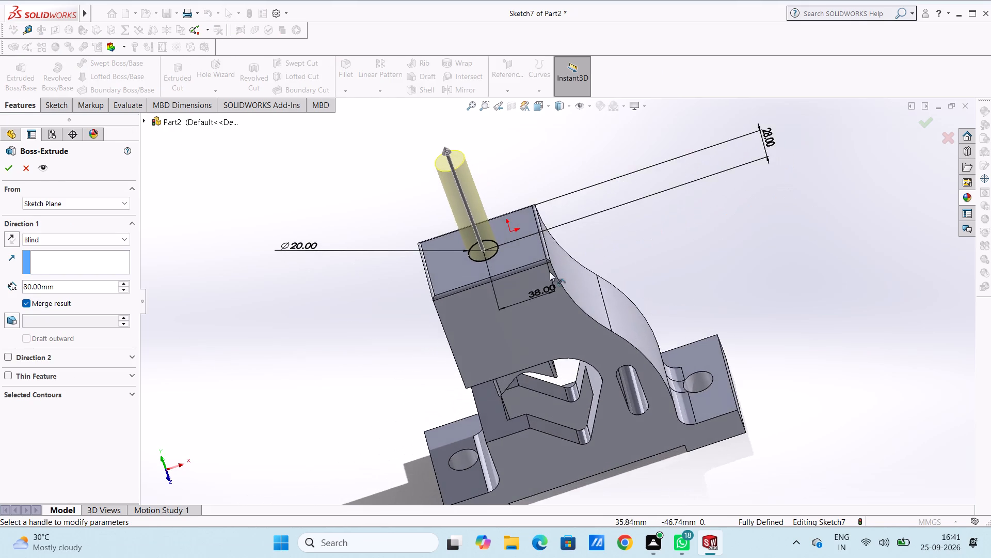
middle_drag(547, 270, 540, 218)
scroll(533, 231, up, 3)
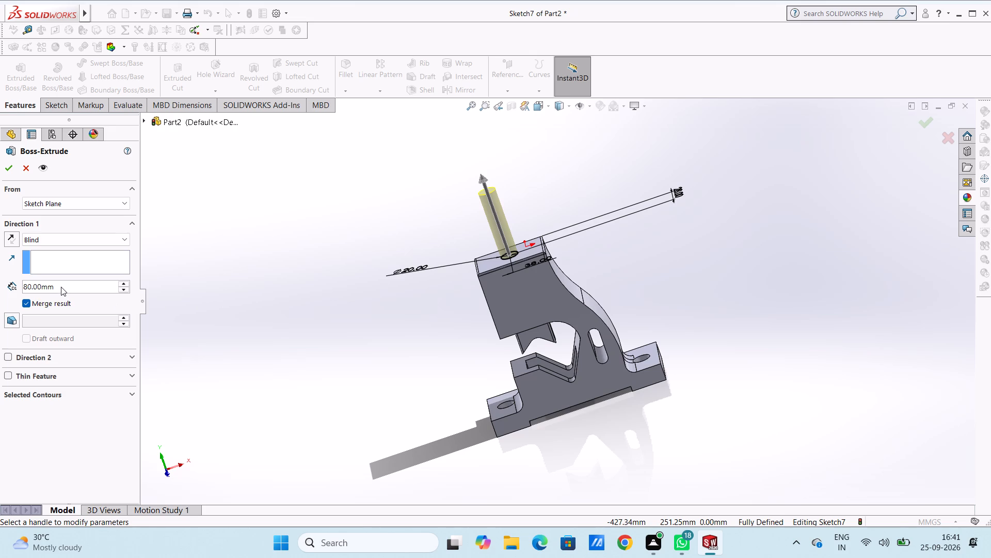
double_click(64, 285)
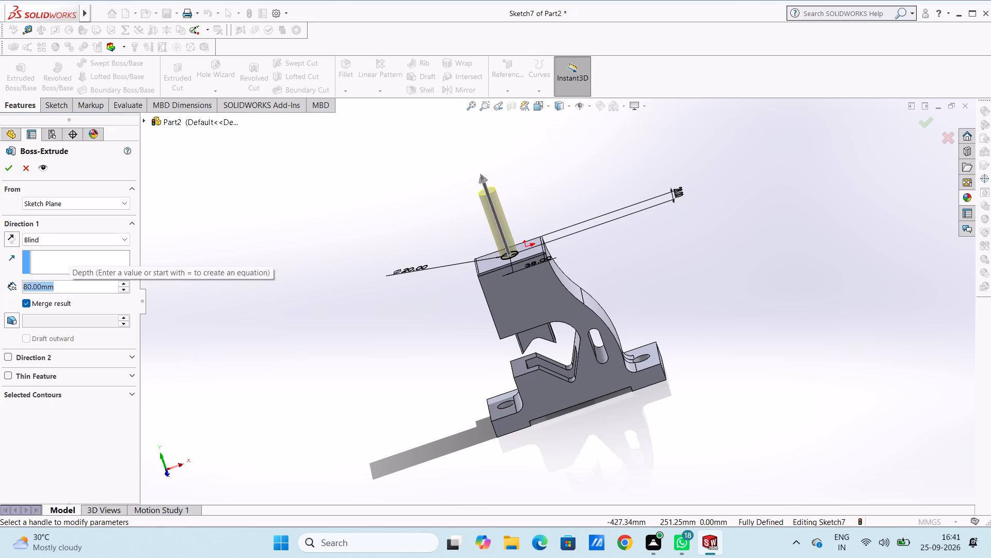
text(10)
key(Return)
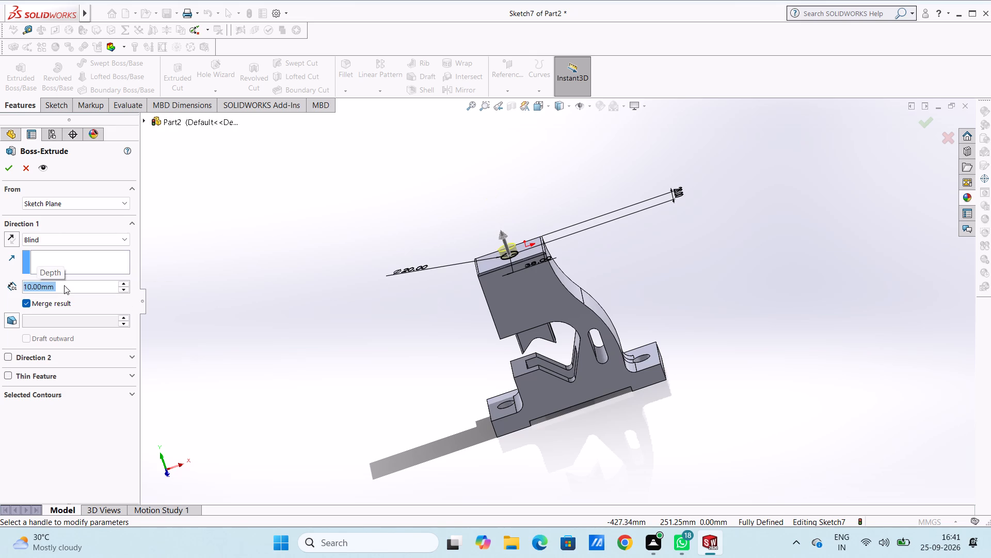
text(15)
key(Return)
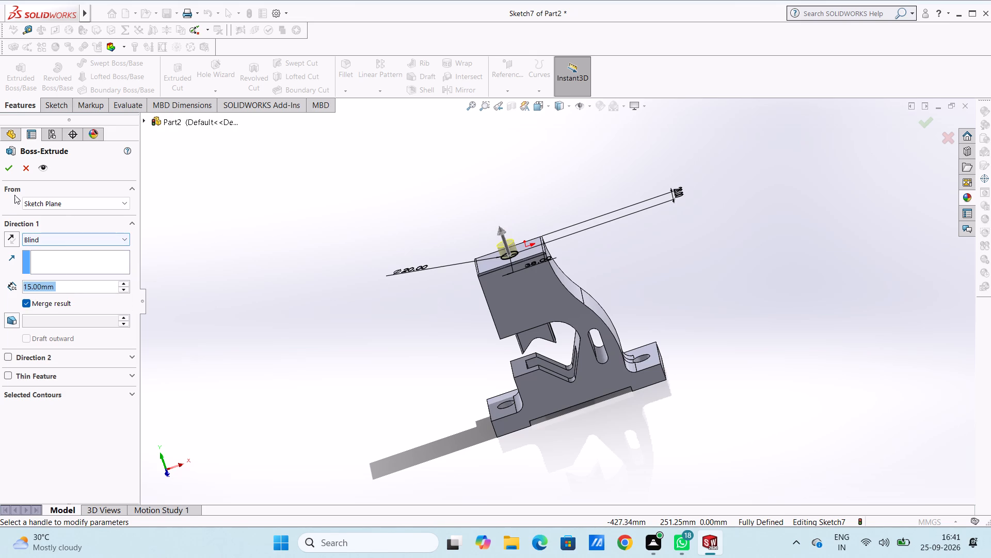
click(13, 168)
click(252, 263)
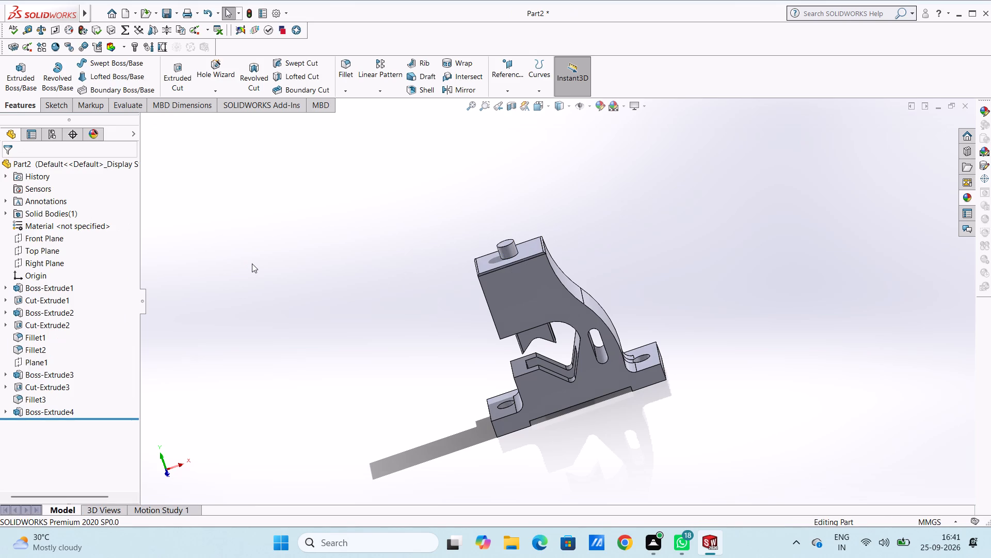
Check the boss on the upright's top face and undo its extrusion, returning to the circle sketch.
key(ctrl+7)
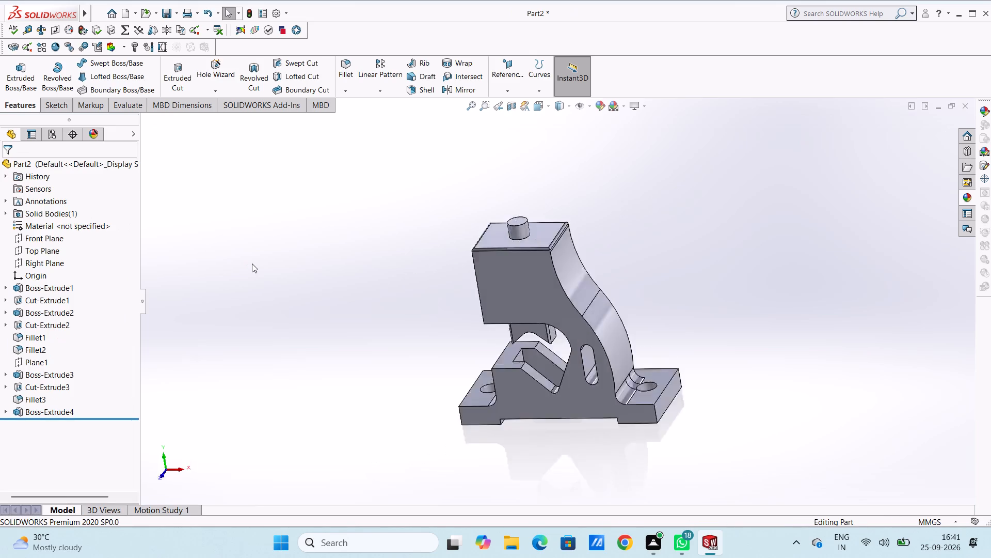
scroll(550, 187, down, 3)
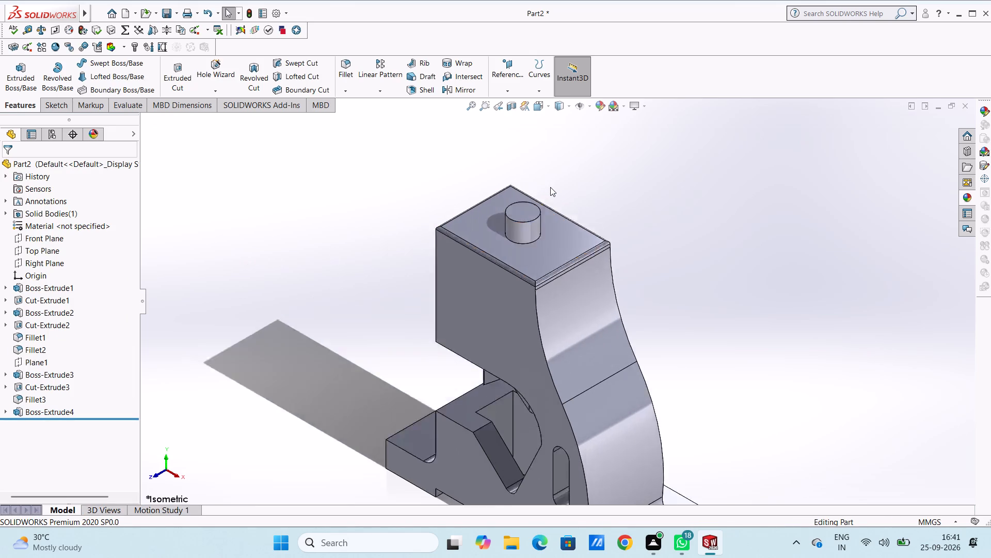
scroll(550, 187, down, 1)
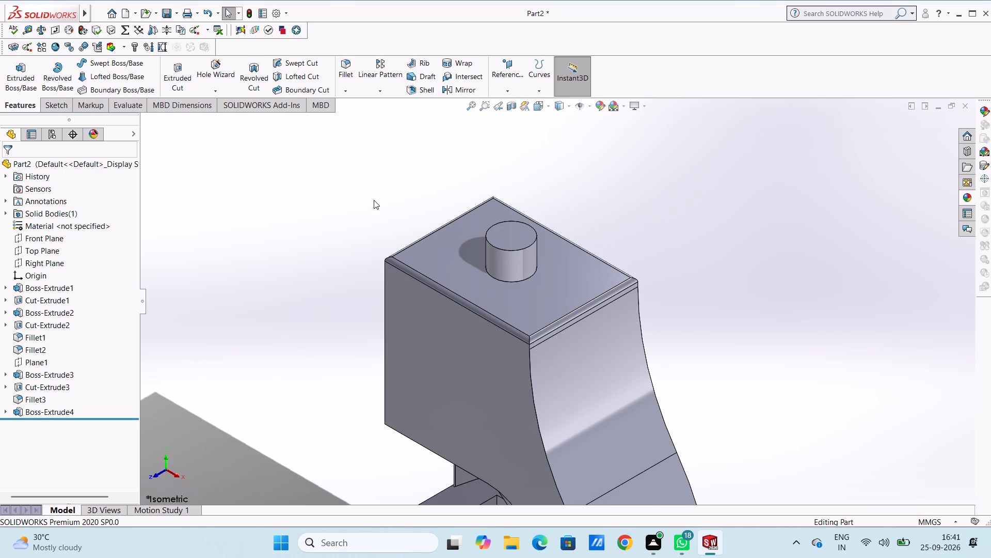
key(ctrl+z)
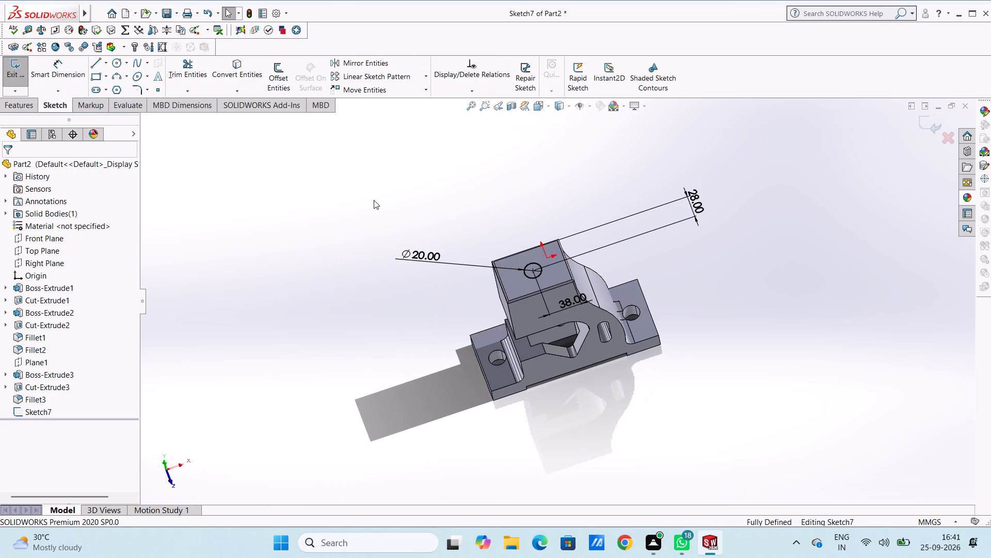
Set the circle's diameter to 25 mm and shift its dimension text slightly away from the part.
double_click(412, 256)
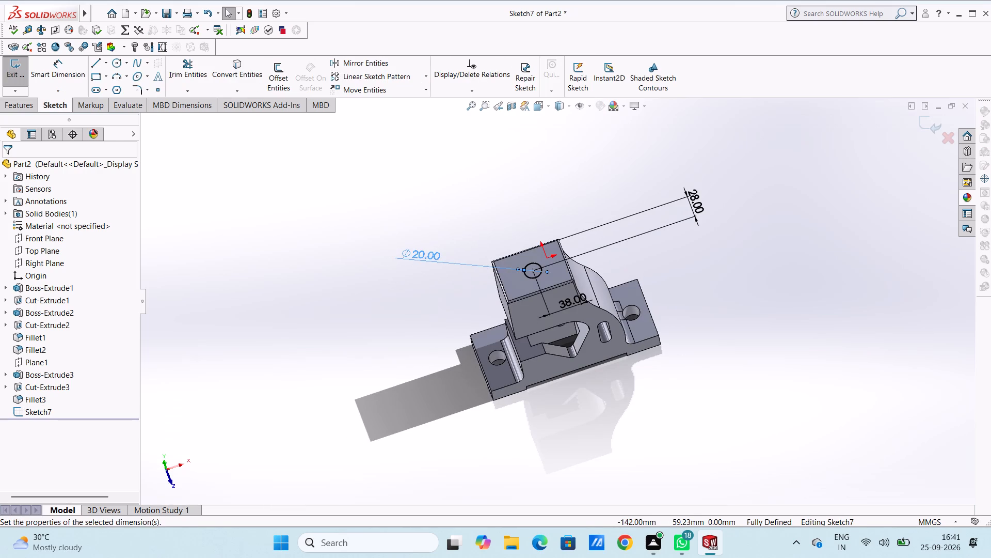
text(25)
key(Return)
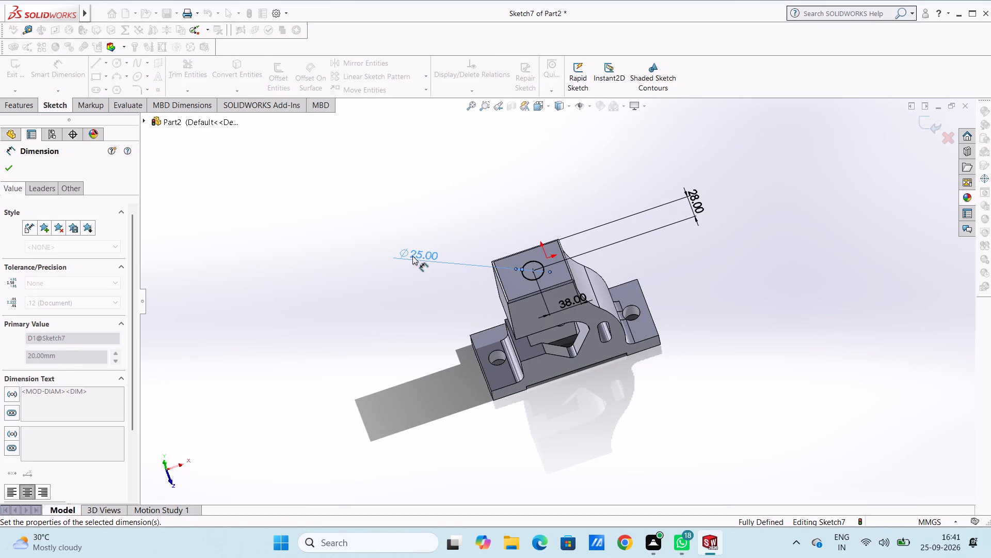
drag(400, 259, 392, 262)
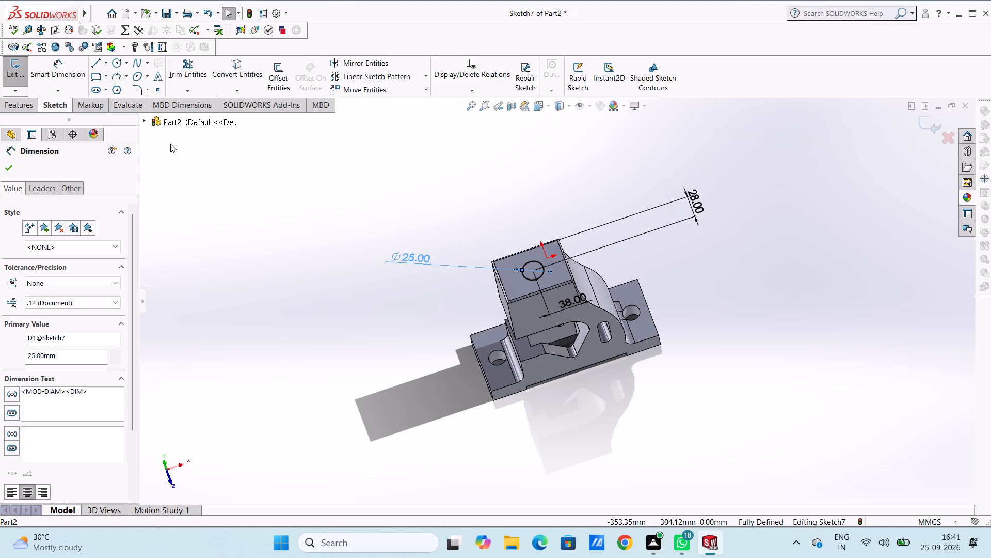
click(170, 144)
Boss-extrude the resized circle upward from the upright's top face with a blind depth of 15 mm, merged with the body.
click(12, 109)
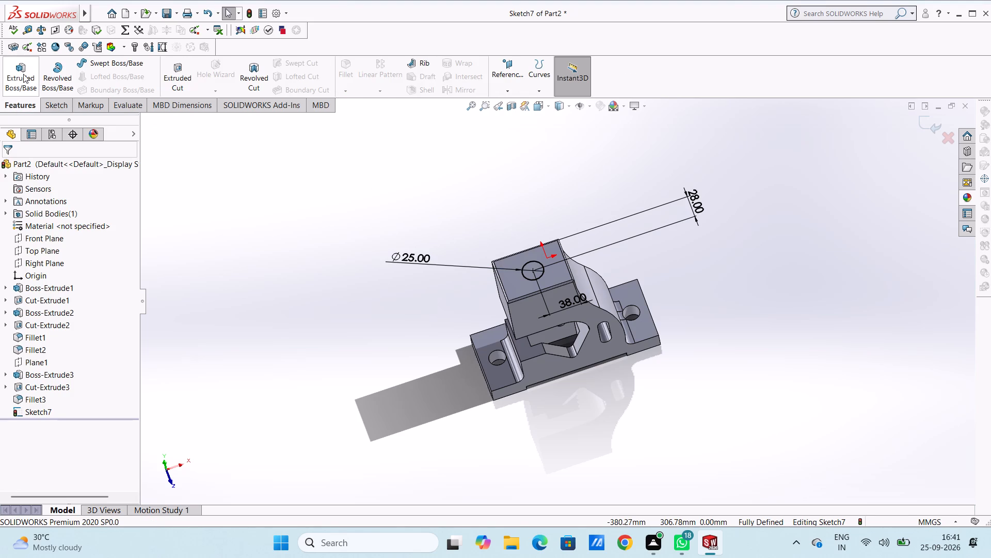
click(23, 74)
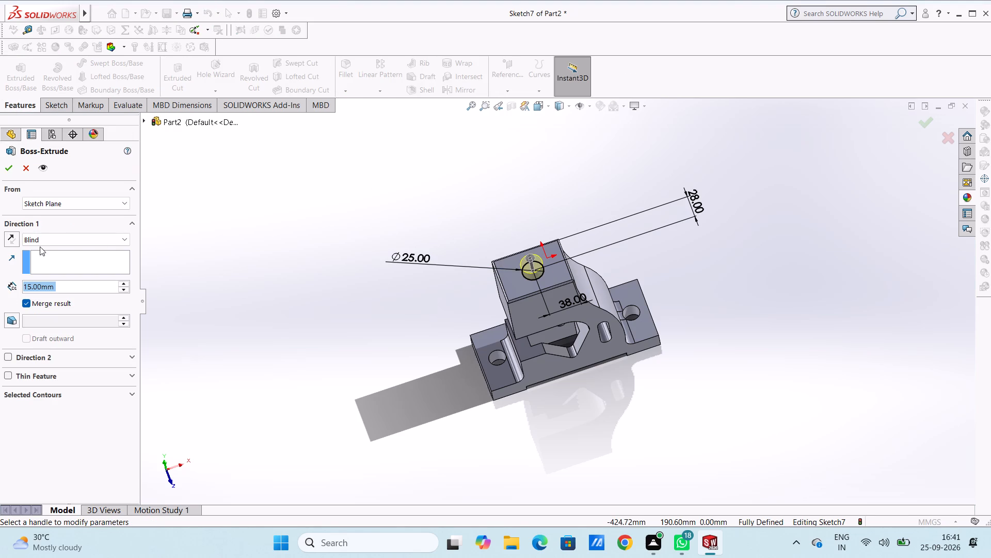
click(11, 167)
click(205, 225)
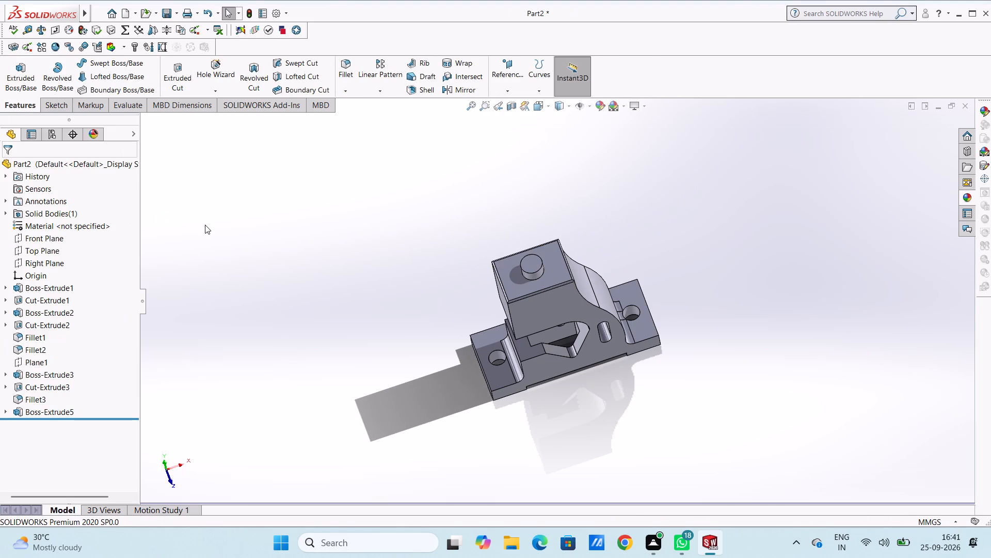
click(205, 225)
Fillet the top circular edge of the cylindrical boss with a symmetric 2 mm radius.
middle_drag(435, 254, 411, 165)
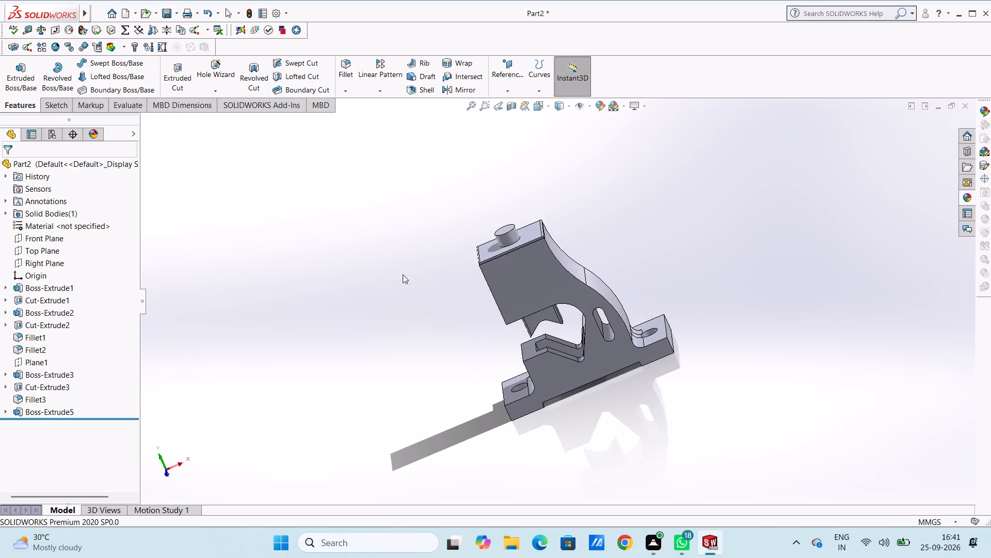
middle_drag(376, 313, 378, 276)
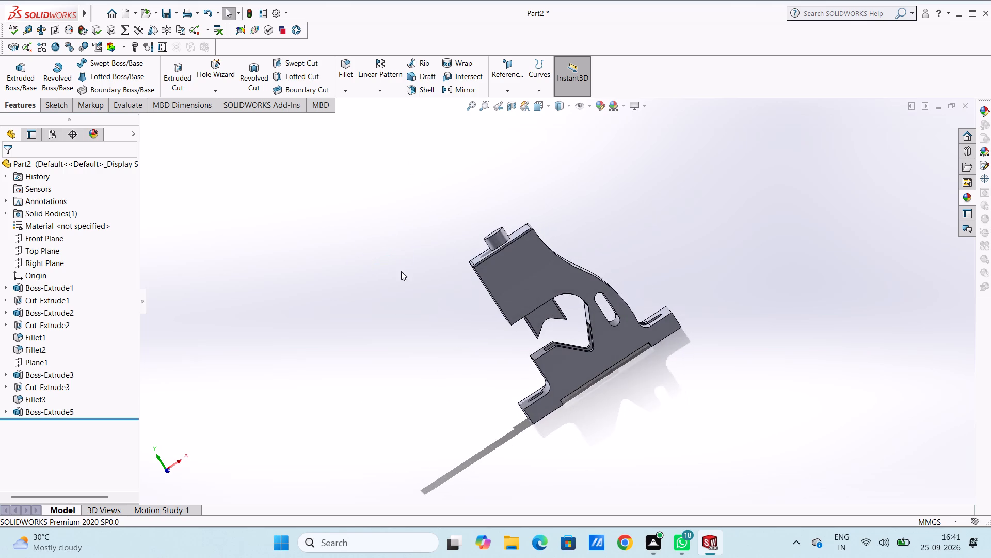
scroll(524, 234, down, 11)
middle_drag(492, 228, 514, 265)
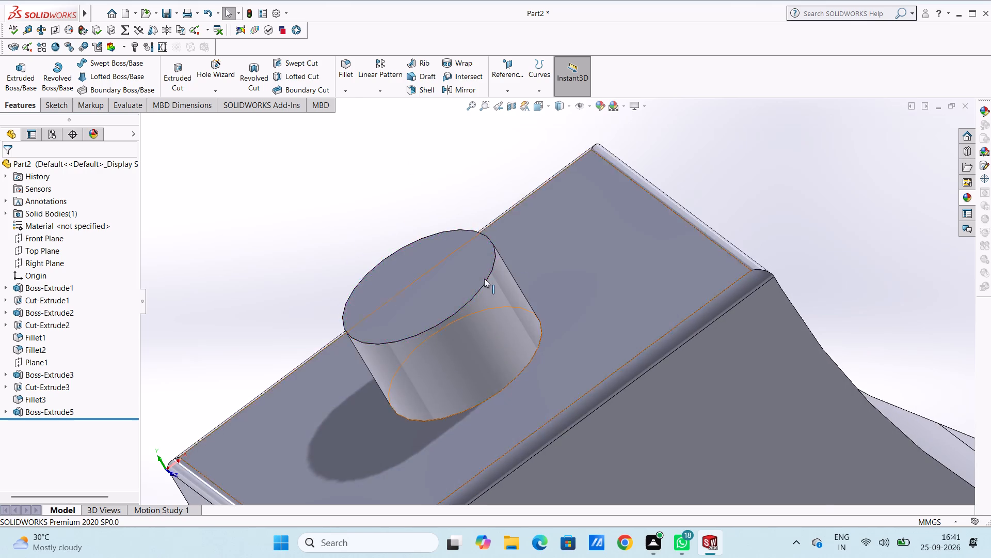
scroll(474, 299, down, 5)
click(345, 71)
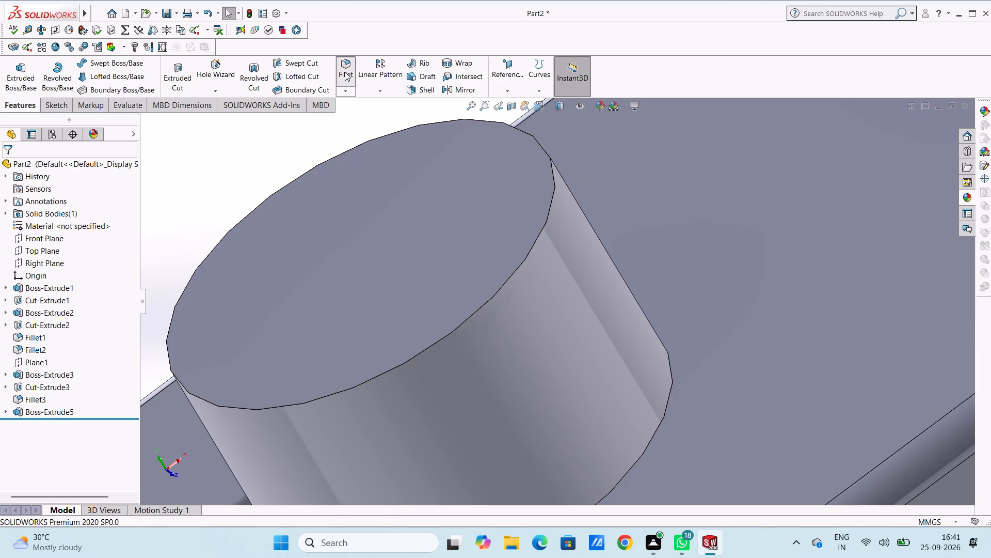
click(484, 306)
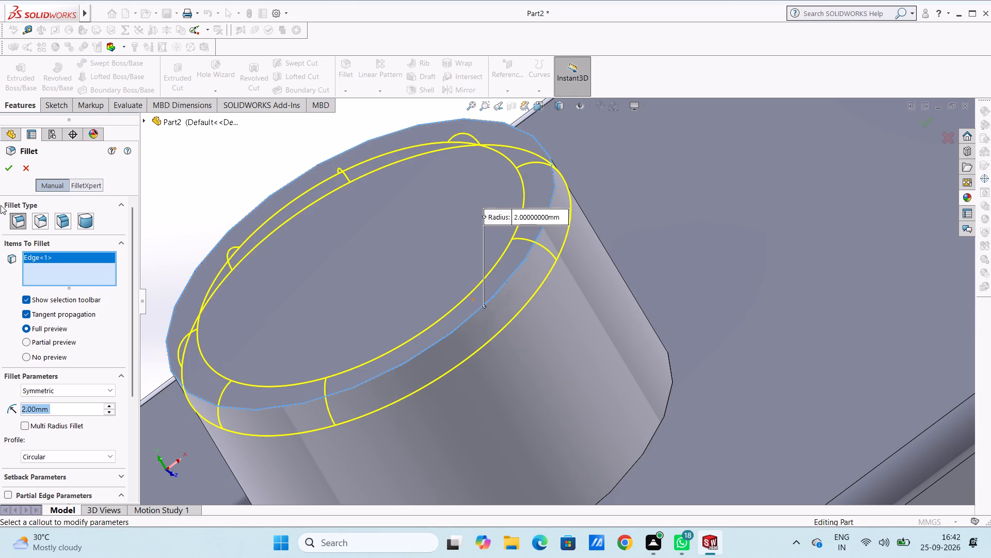
click(8, 175)
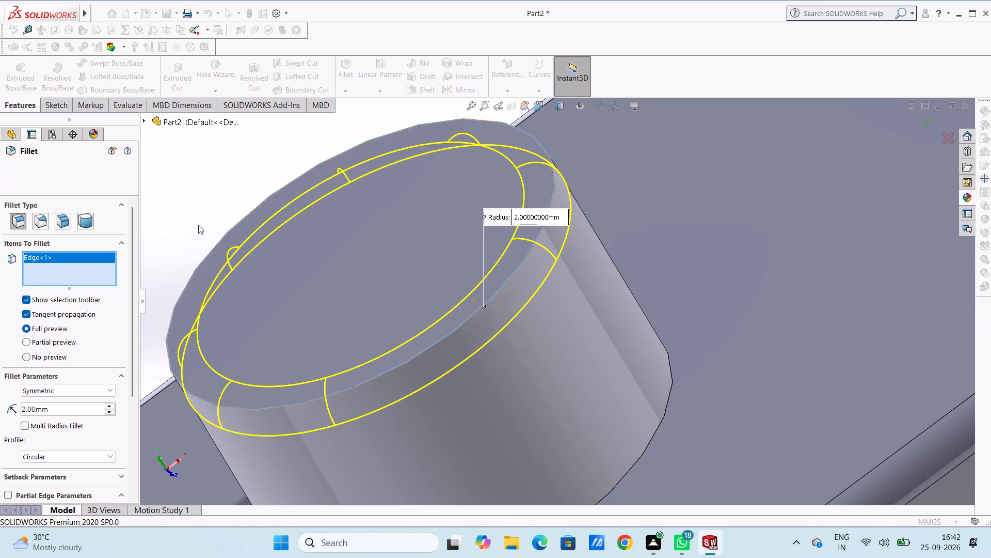
Fillet the boss's base edge, where it meets the upright's top face, with a symmetric 2 mm radius.
scroll(201, 225, up, 6)
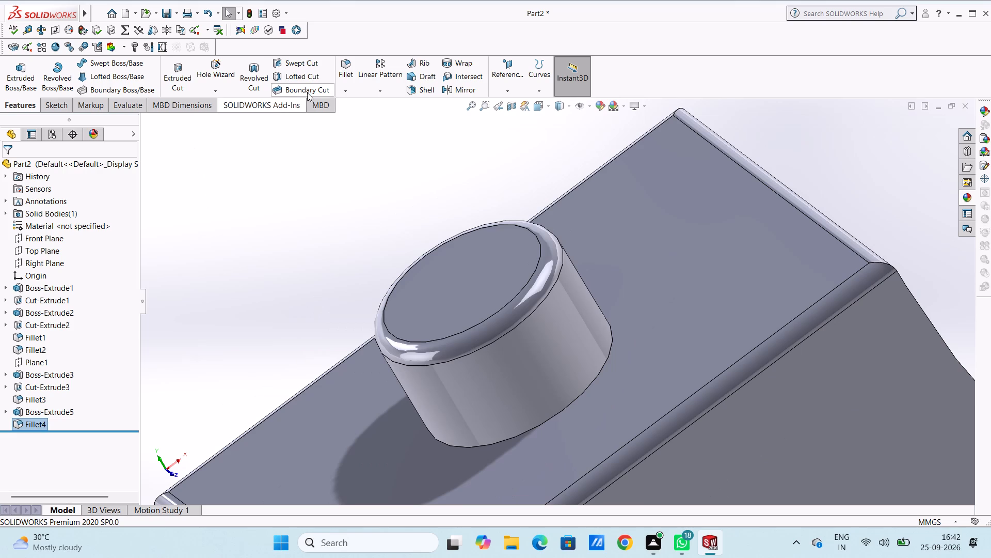
click(346, 66)
scroll(582, 403, down, 3)
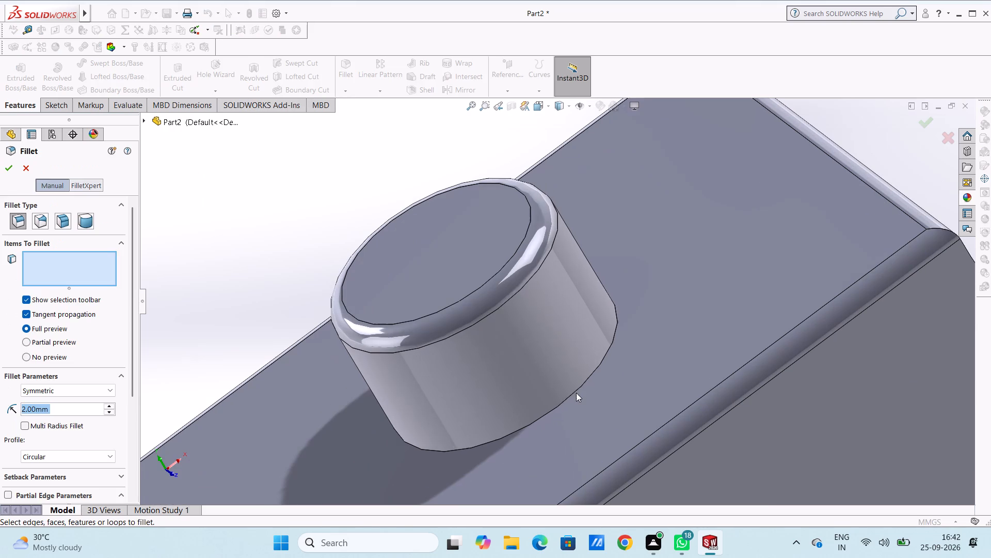
click(576, 392)
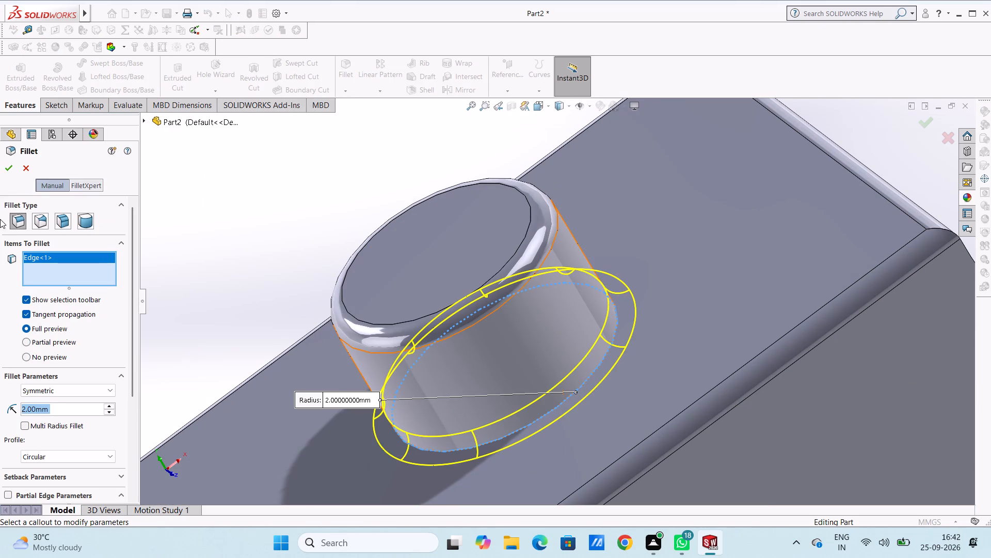
click(4, 166)
scroll(174, 203, up, 4)
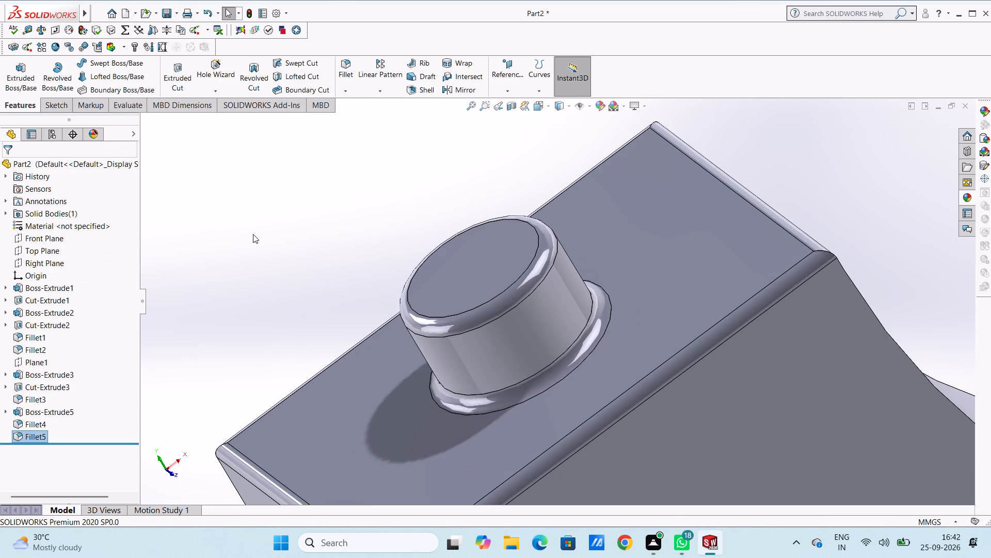
scroll(253, 234, up, 1)
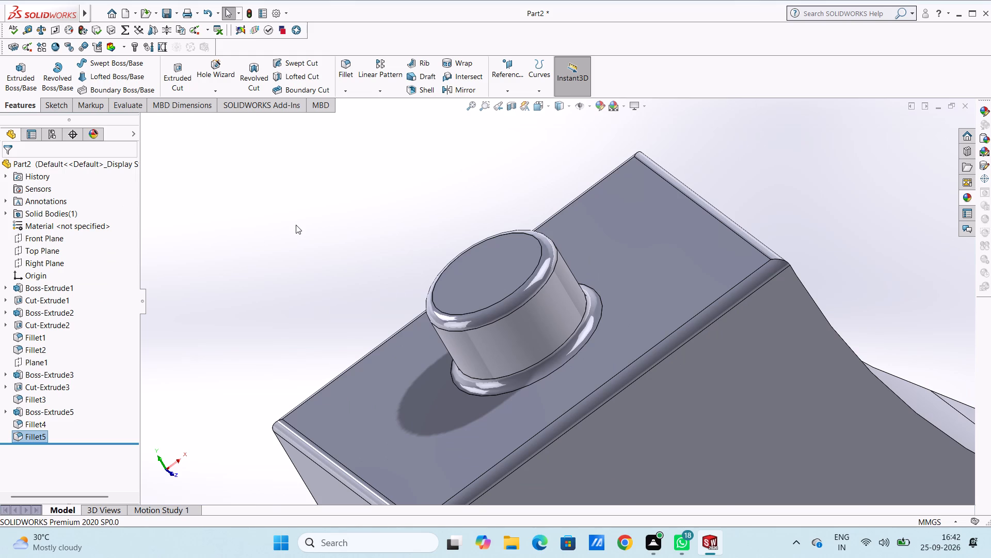
key(ctrl+5)
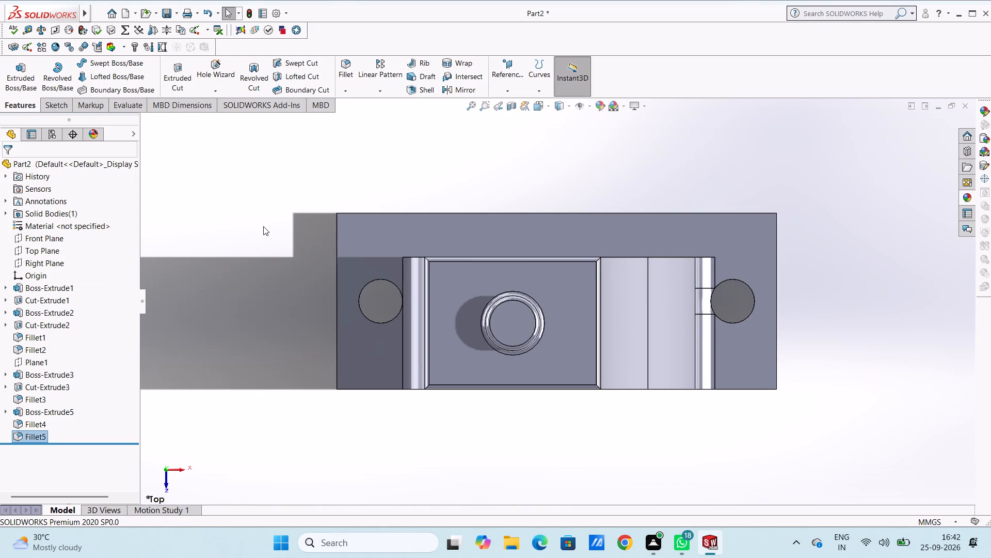
Sketch a circle of radius 9.5 mm on the cylindrical boss's top face, centred on the boss.
click(503, 319)
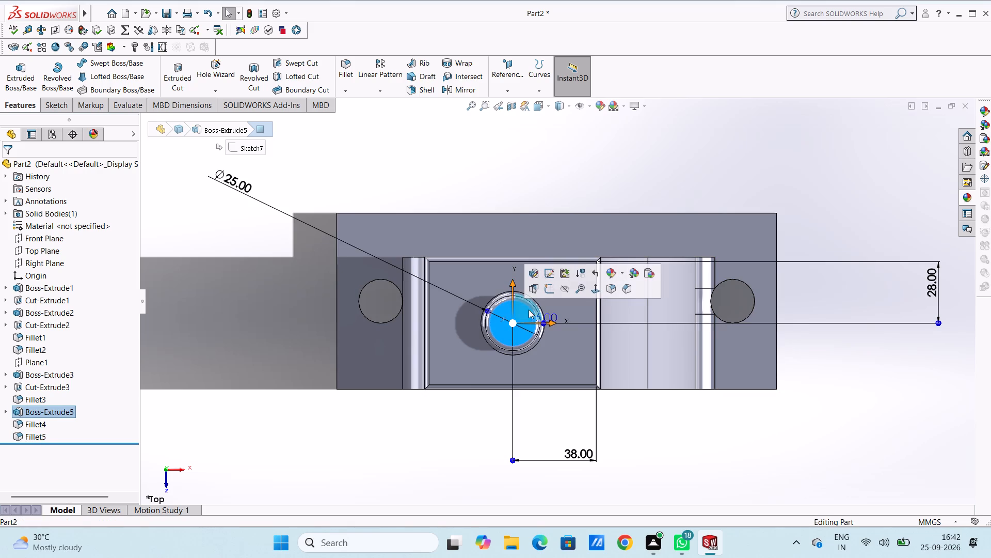
click(549, 293)
click(531, 199)
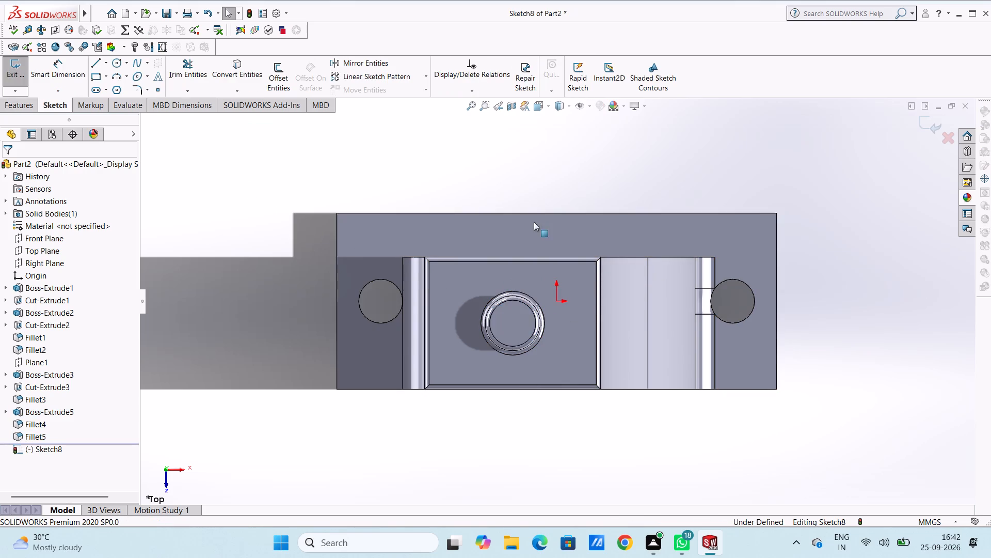
scroll(533, 317, down, 6)
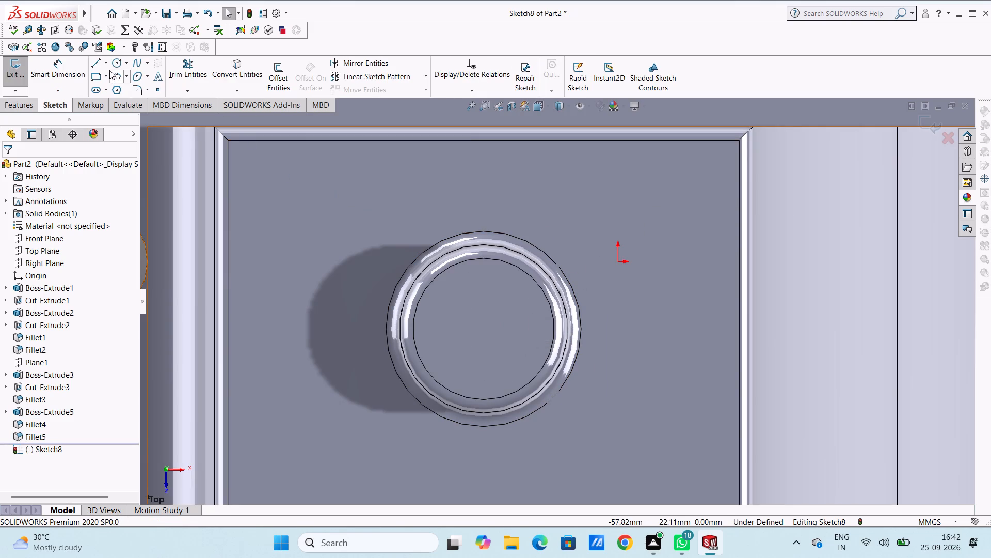
click(111, 64)
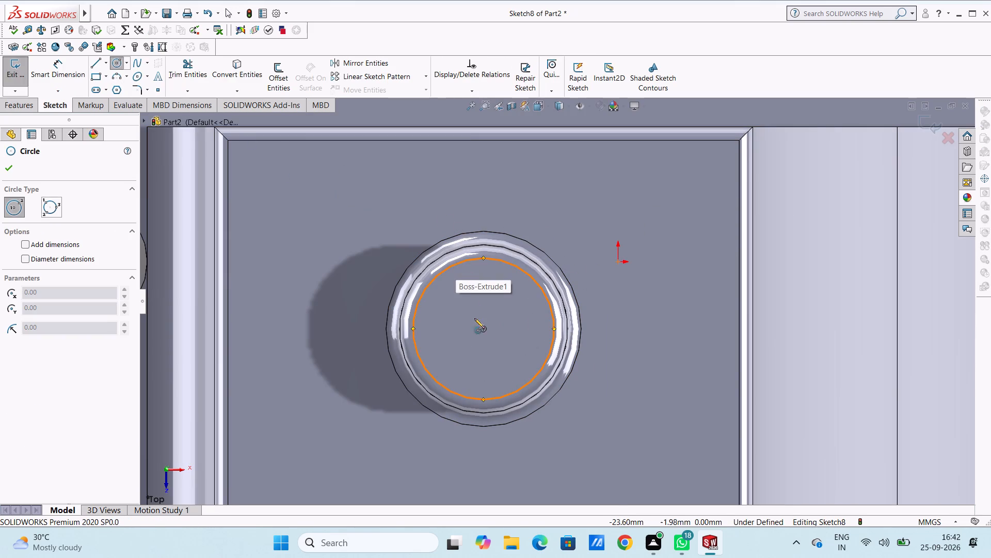
click(482, 328)
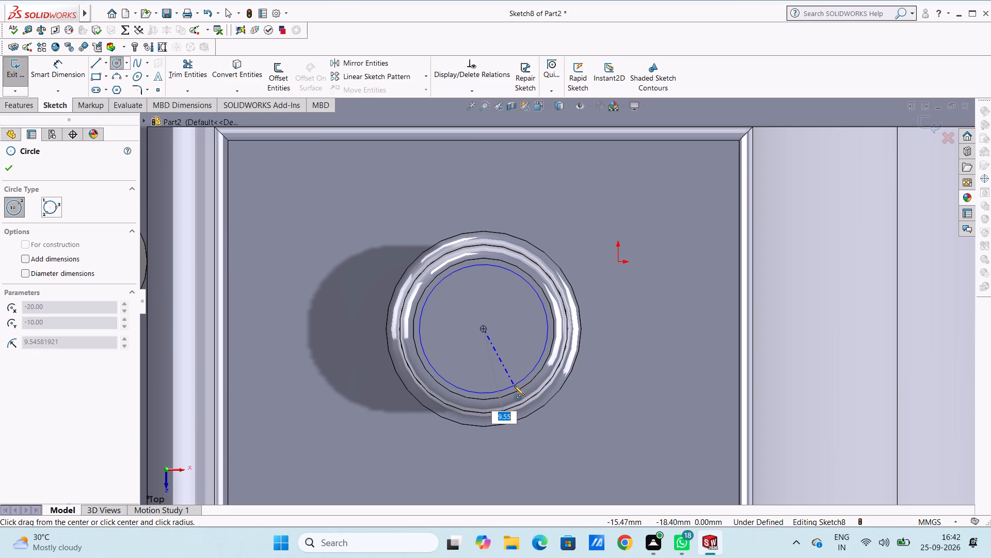
text(9.5)
key(Return)
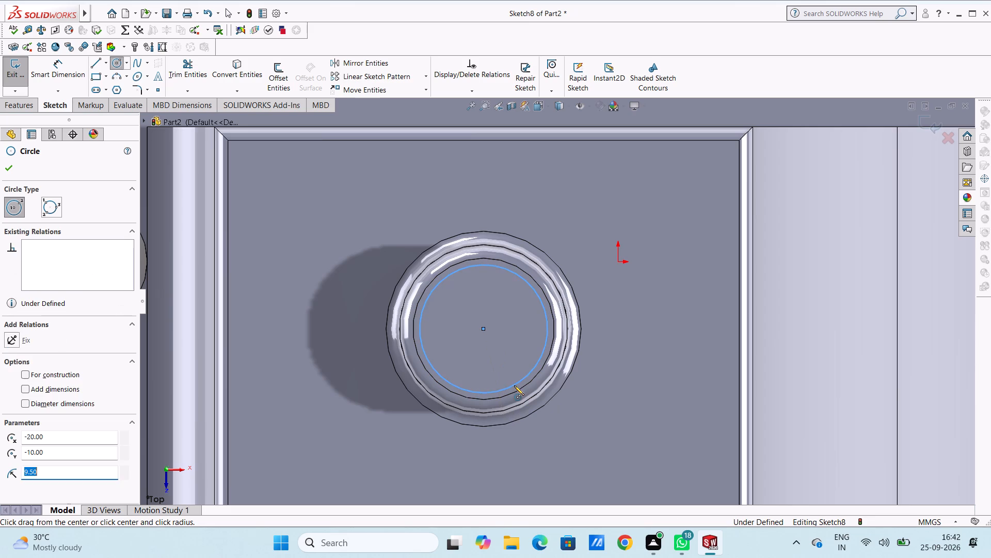
key(Escape)
key(Escape)
scroll(514, 385, up, 1)
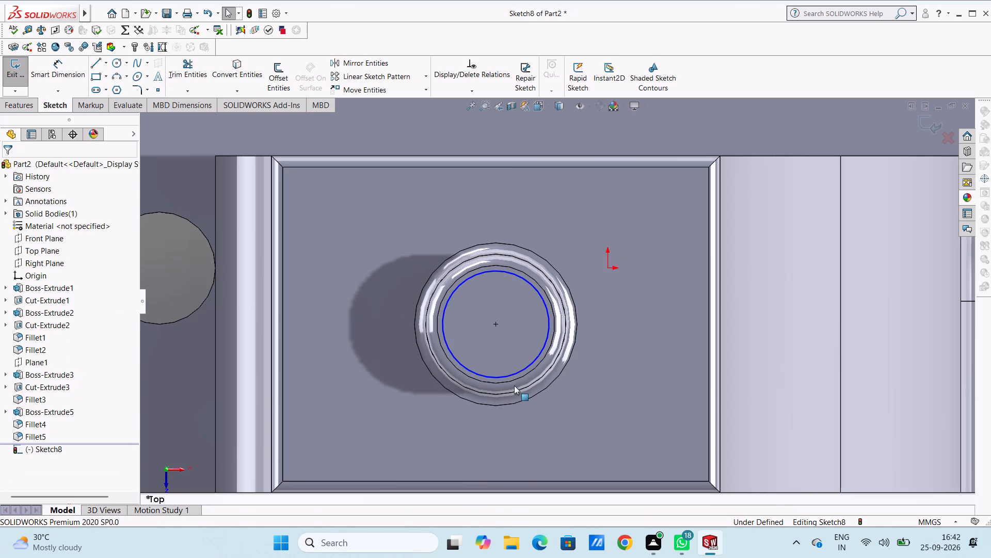
Dimension the new circle's diameter, placing the text outside the boss.
click(46, 67)
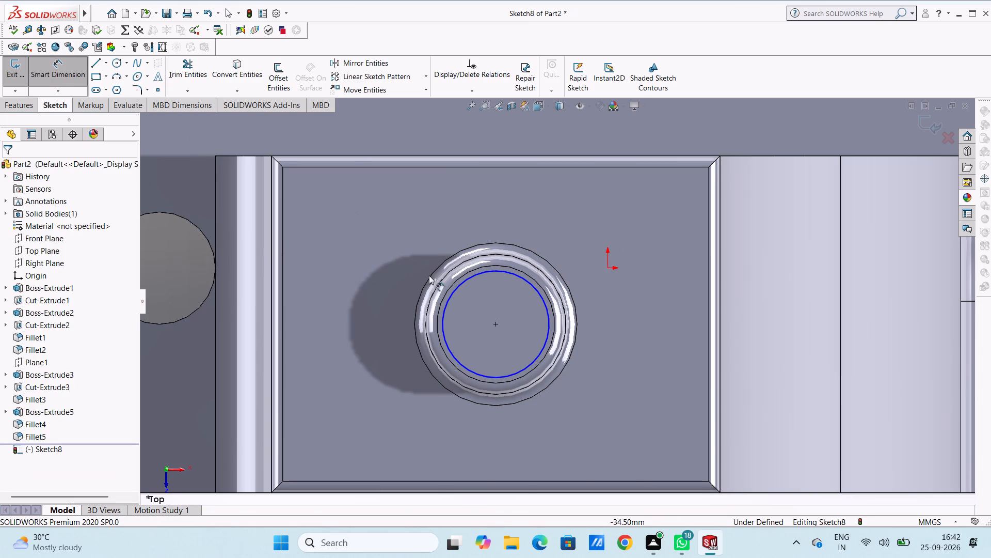
click(447, 298)
click(327, 192)
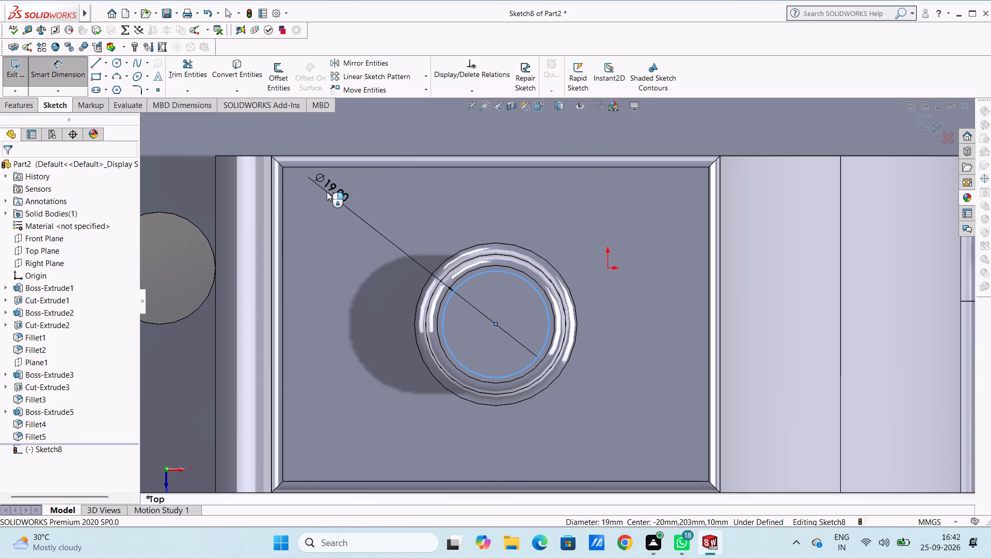
click(280, 175)
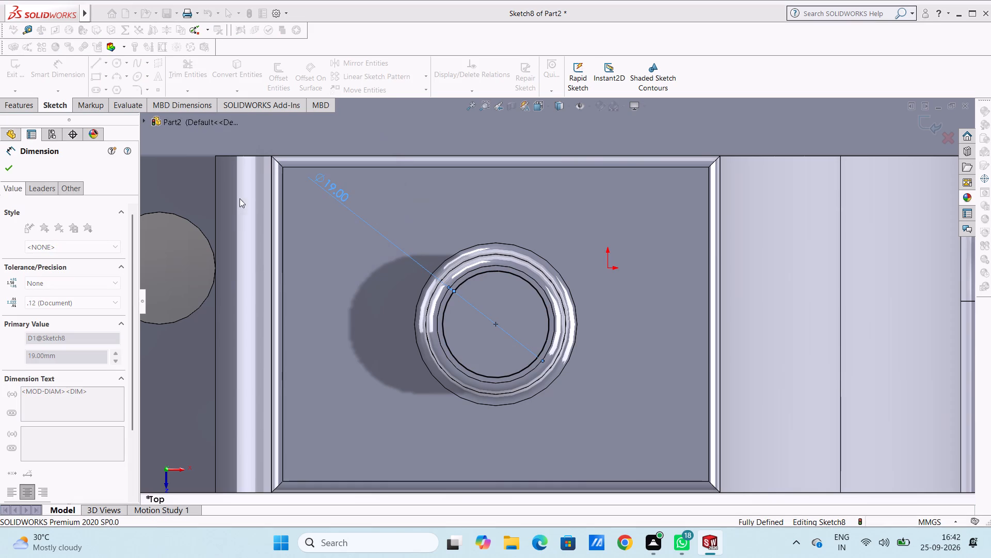
click(200, 269)
key(Escape)
key(Escape)
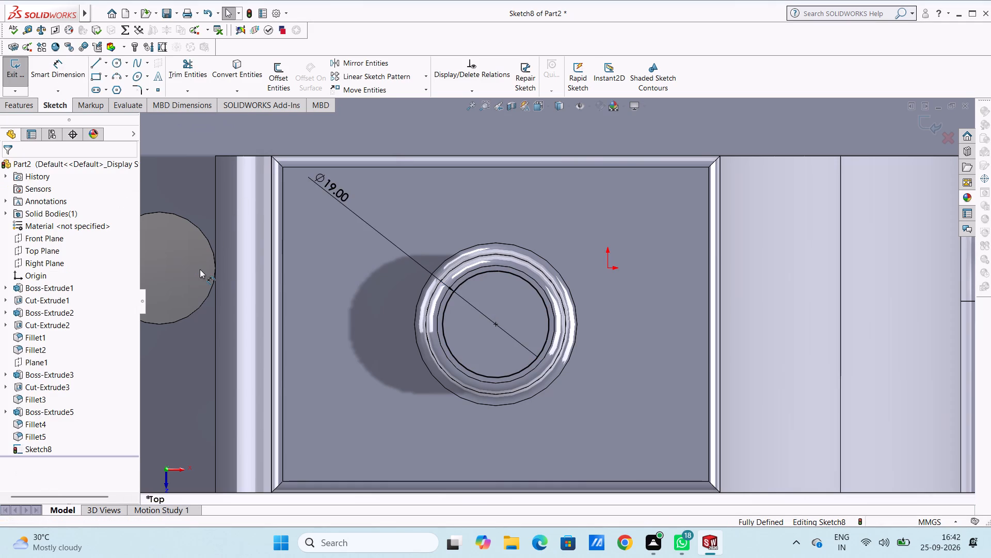
Boss-extrude the 19 mm circle upward from the boss's top face with a blind depth of 30 mm, merged with the body.
scroll(203, 289, up, 2)
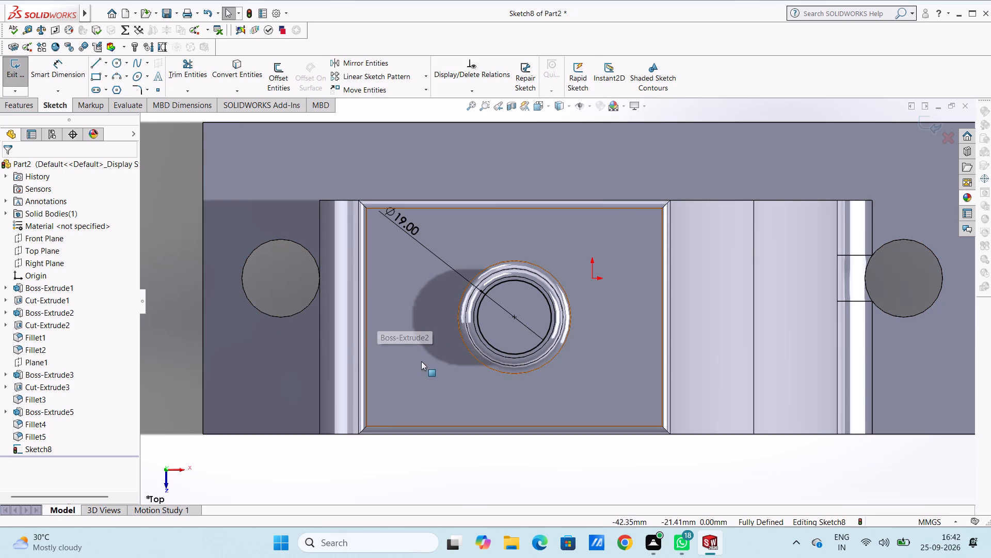
click(31, 102)
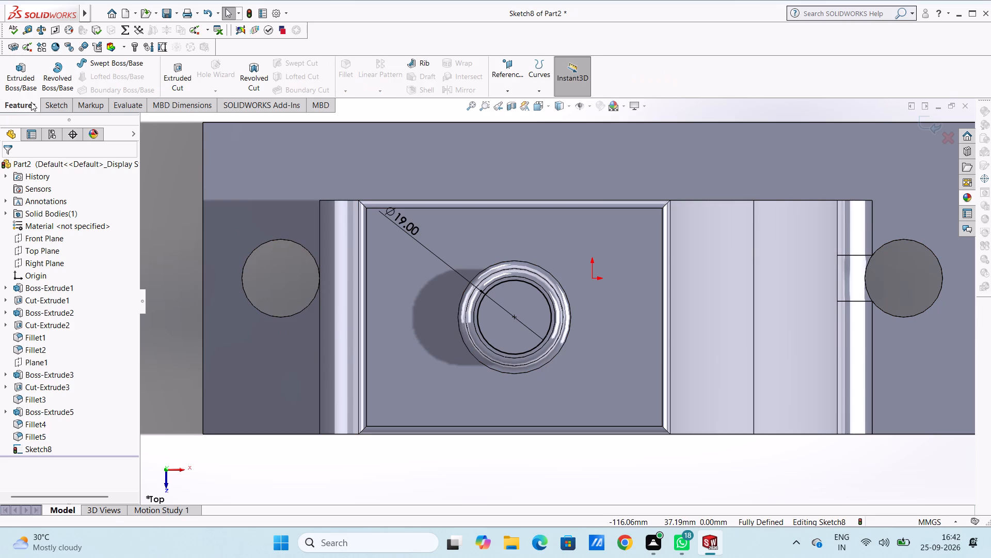
click(30, 83)
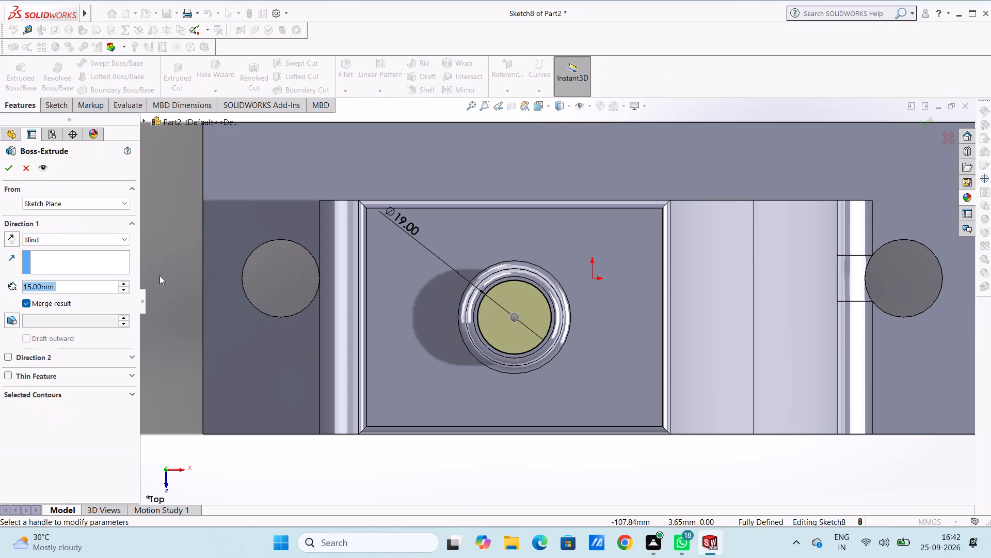
text(20)
key(Return)
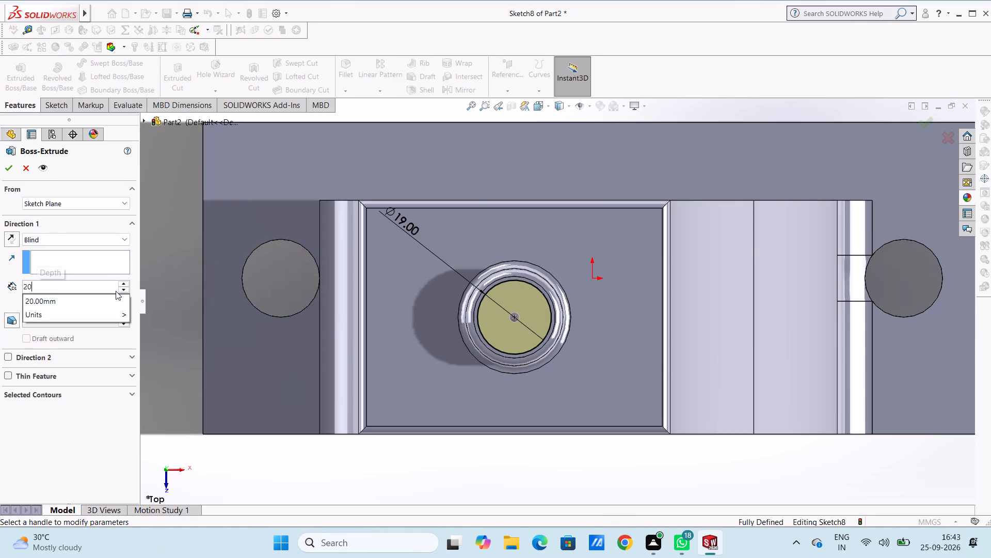
middle_drag(268, 373, 264, 209)
scroll(264, 222, up, 7)
middle_drag(329, 240, 340, 199)
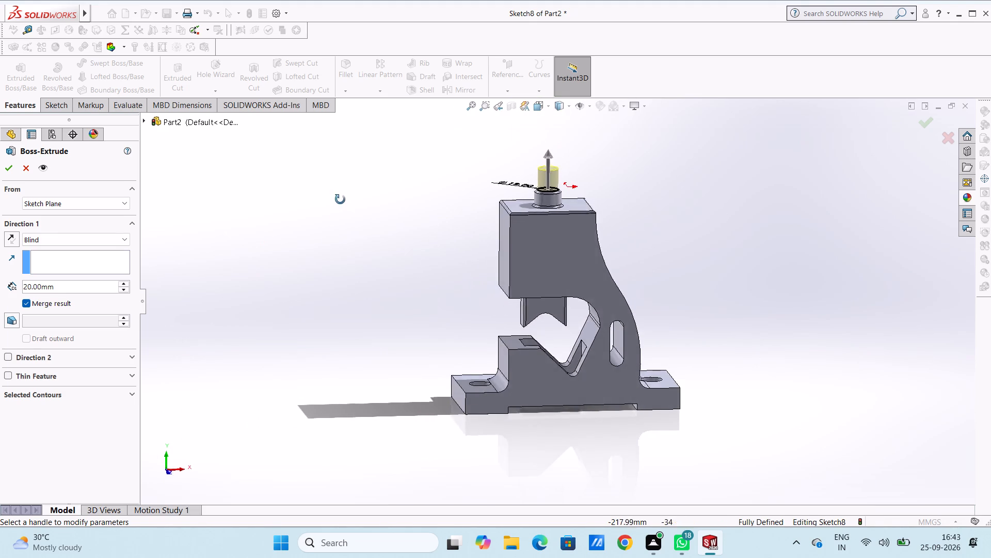
middle_drag(340, 199, 332, 191)
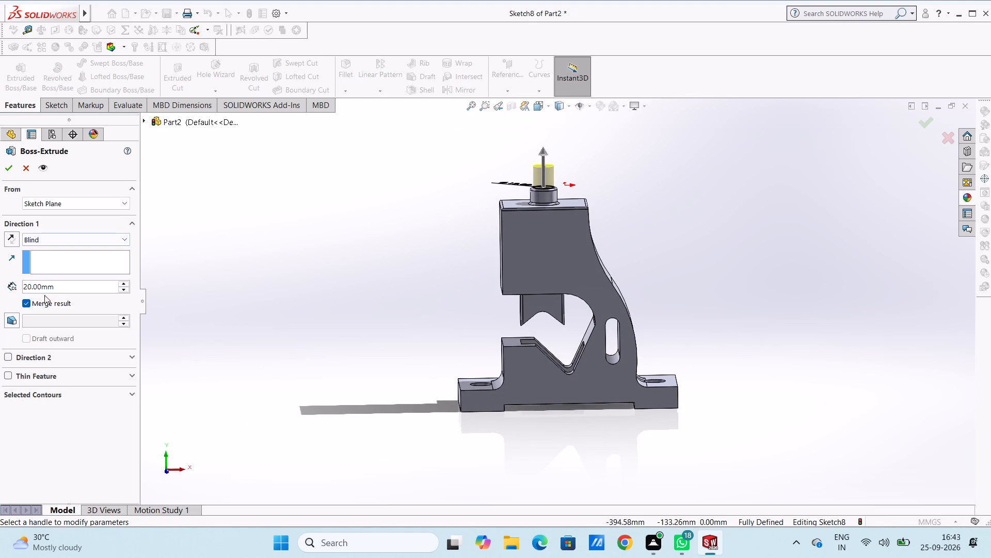
double_click(58, 288)
text(25)
key(Return)
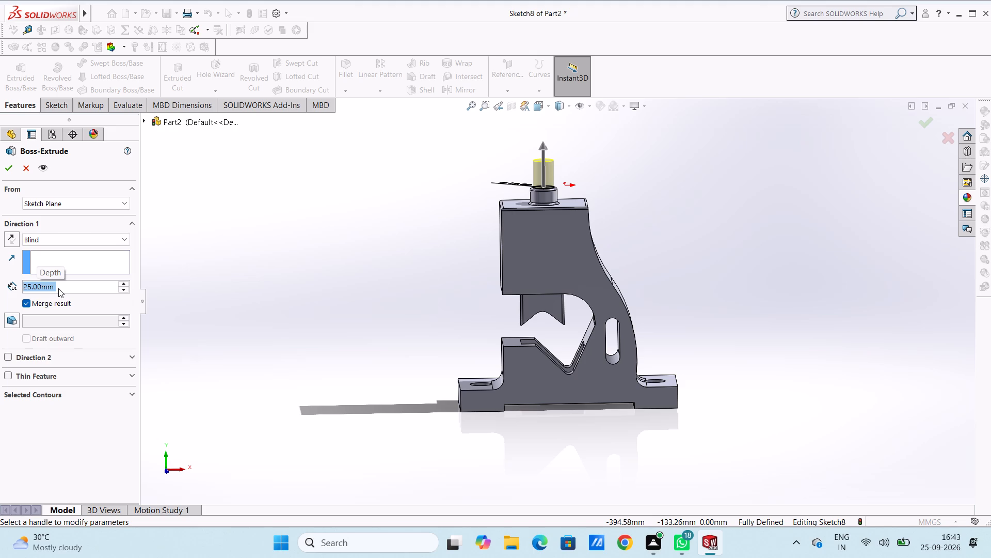
text(30)
key(Return)
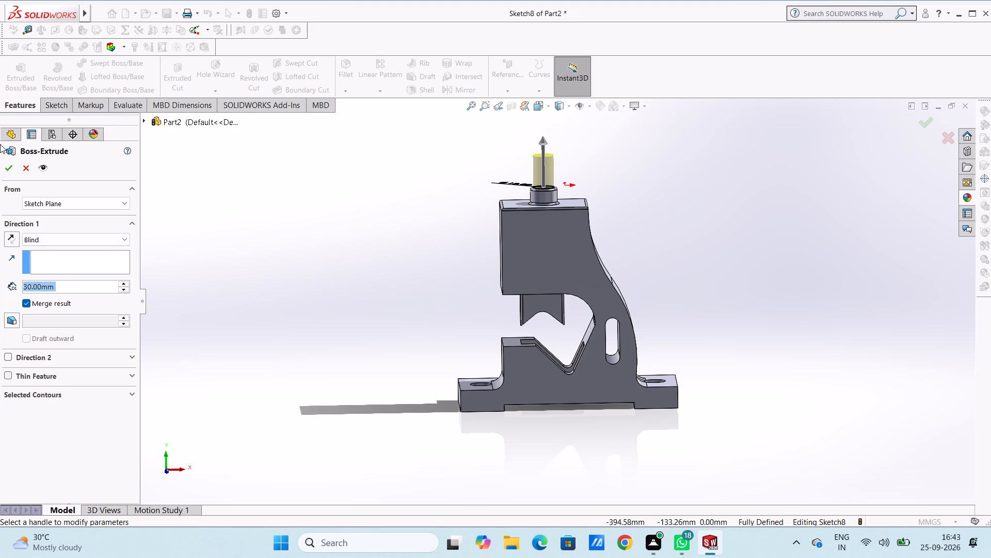
click(1, 168)
click(5, 168)
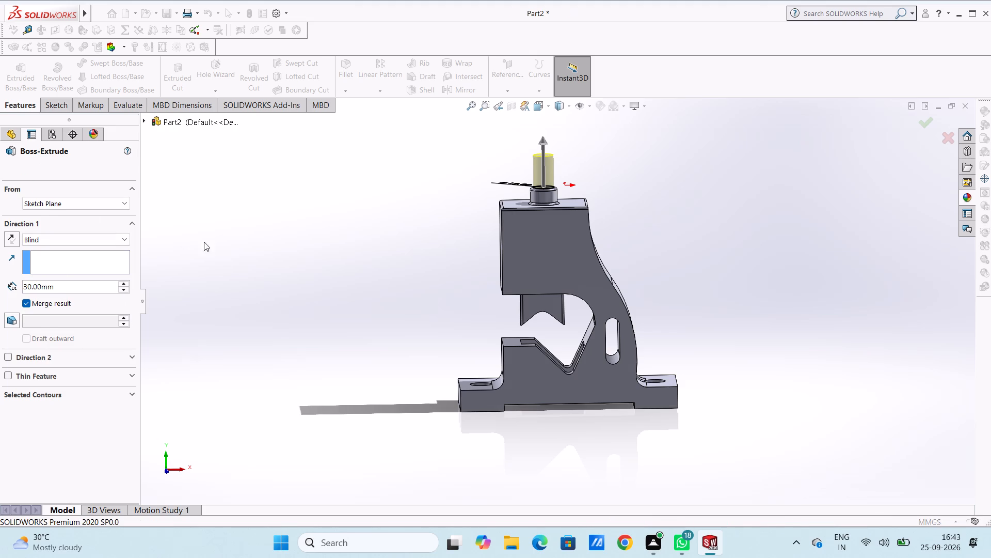
click(220, 242)
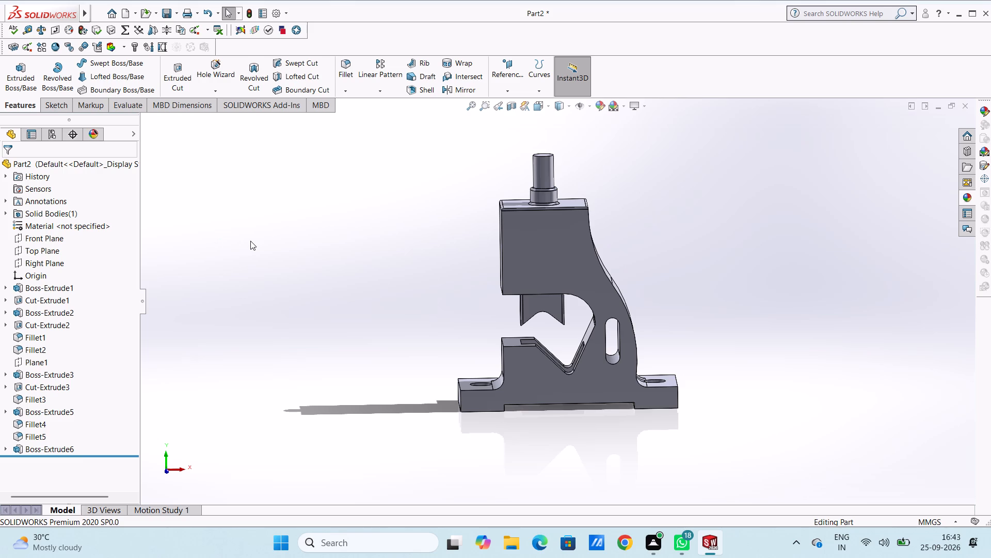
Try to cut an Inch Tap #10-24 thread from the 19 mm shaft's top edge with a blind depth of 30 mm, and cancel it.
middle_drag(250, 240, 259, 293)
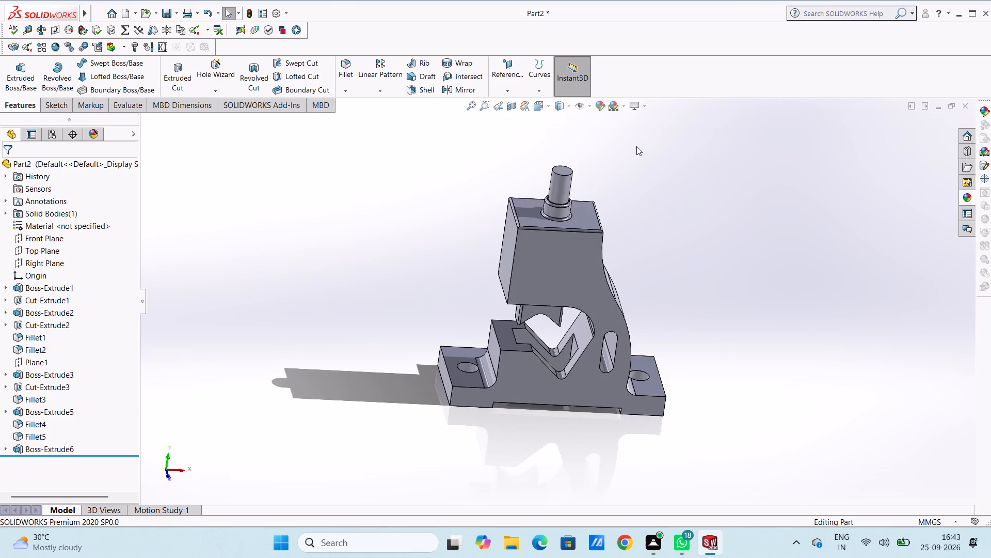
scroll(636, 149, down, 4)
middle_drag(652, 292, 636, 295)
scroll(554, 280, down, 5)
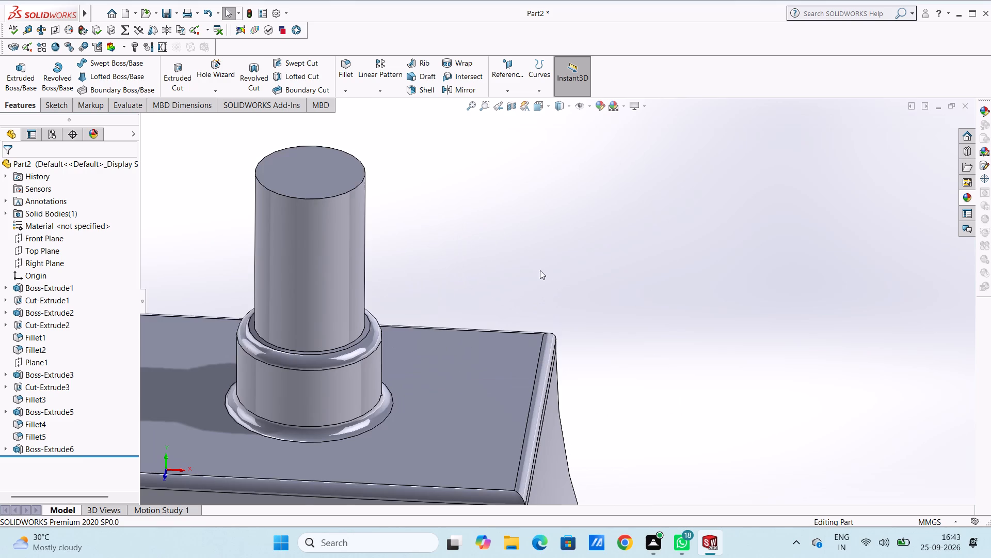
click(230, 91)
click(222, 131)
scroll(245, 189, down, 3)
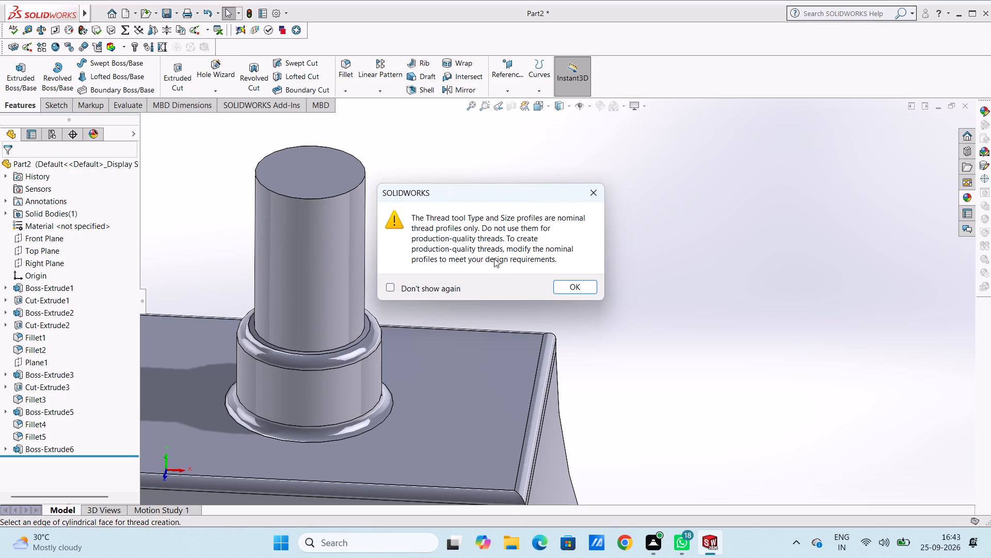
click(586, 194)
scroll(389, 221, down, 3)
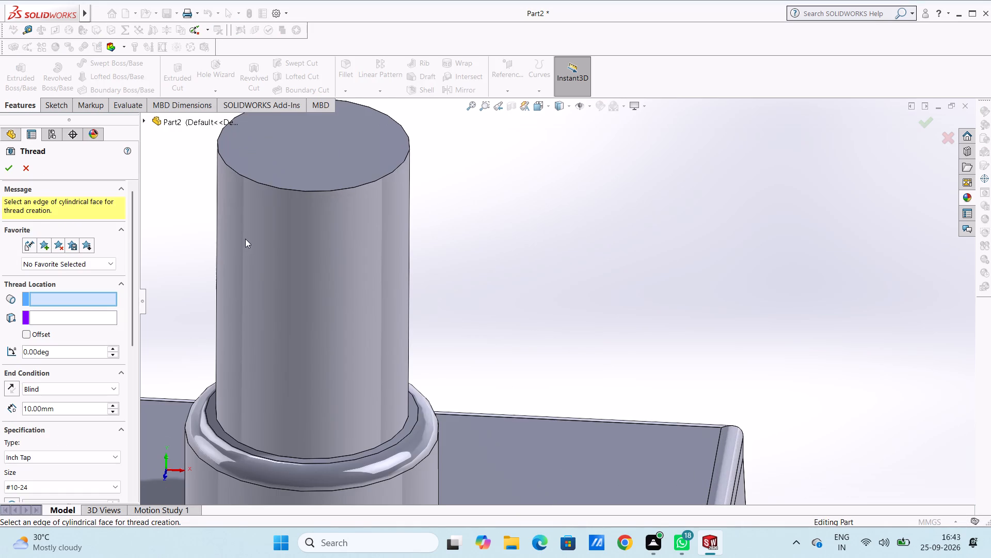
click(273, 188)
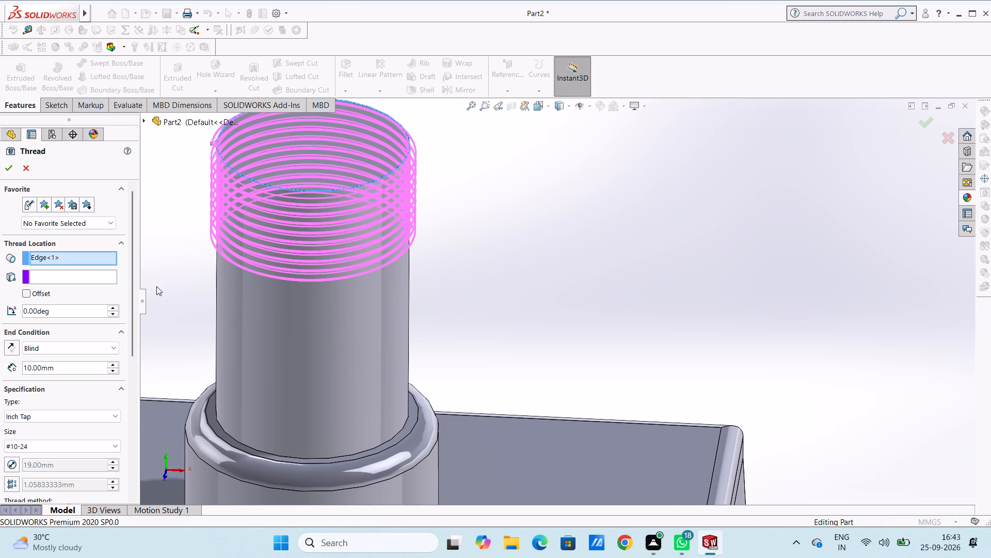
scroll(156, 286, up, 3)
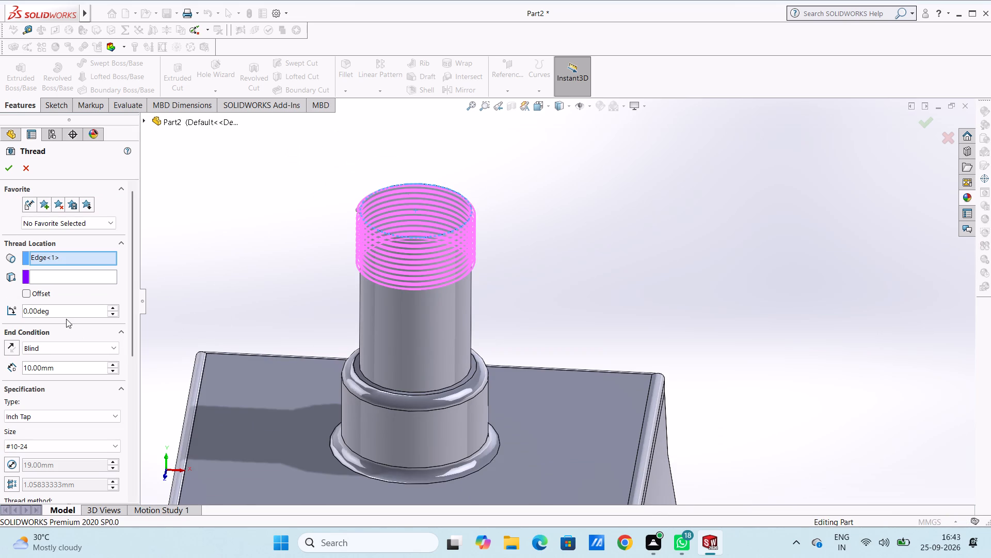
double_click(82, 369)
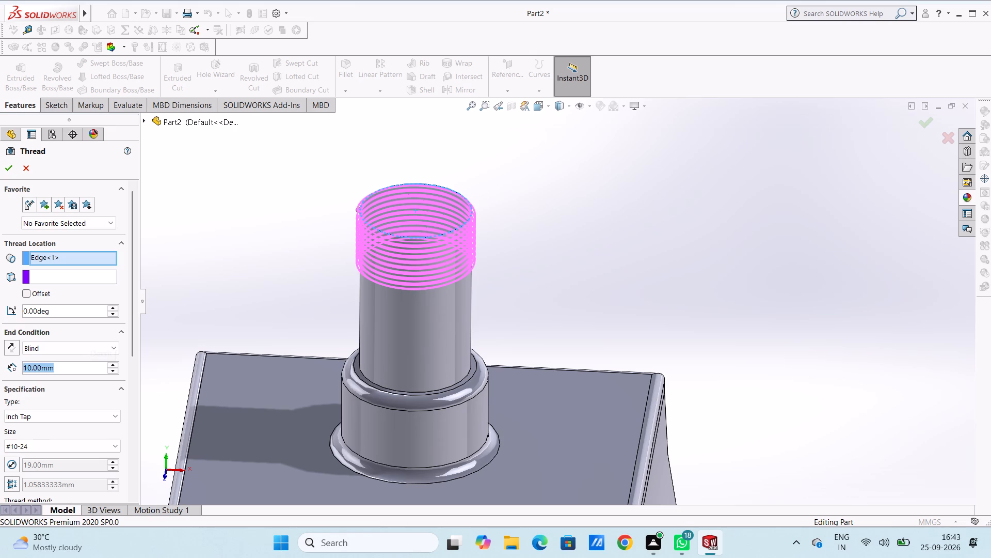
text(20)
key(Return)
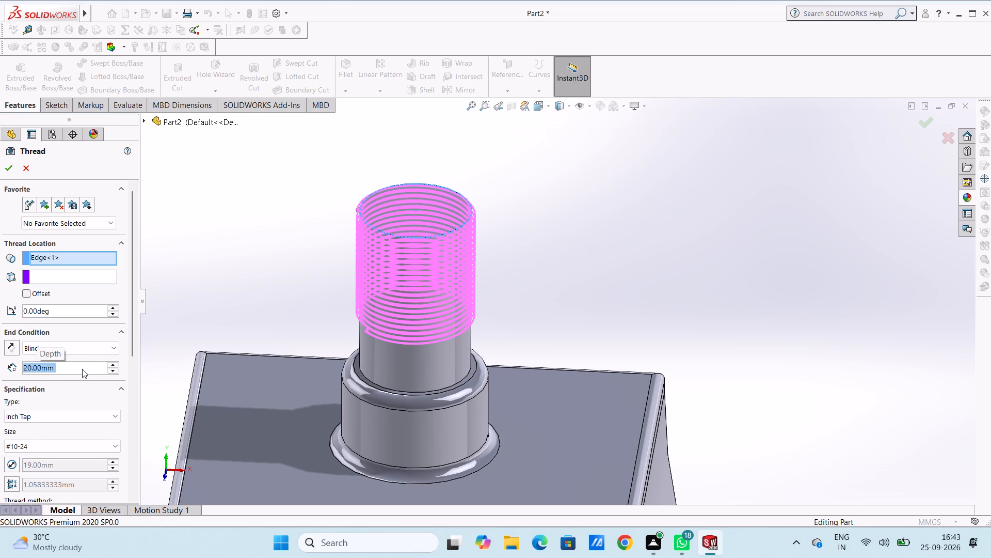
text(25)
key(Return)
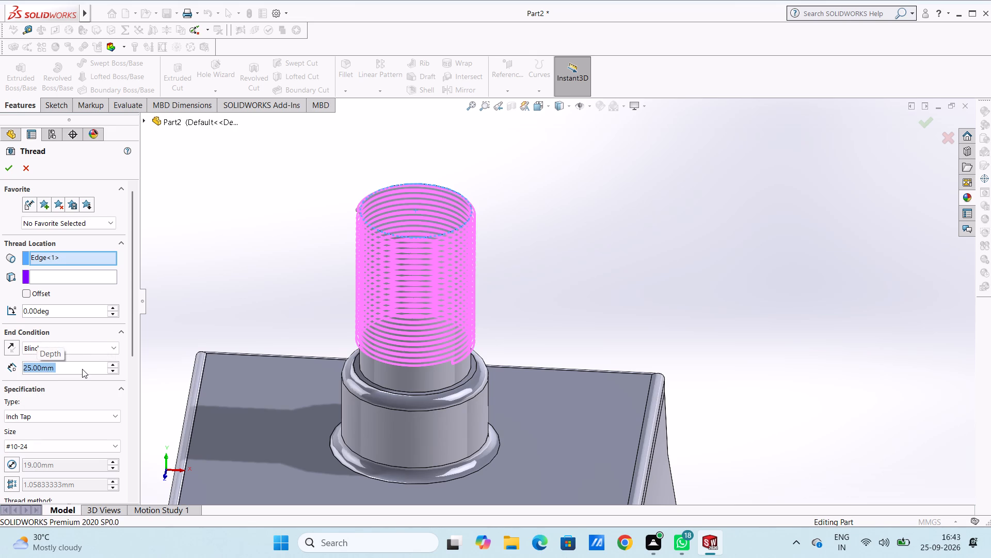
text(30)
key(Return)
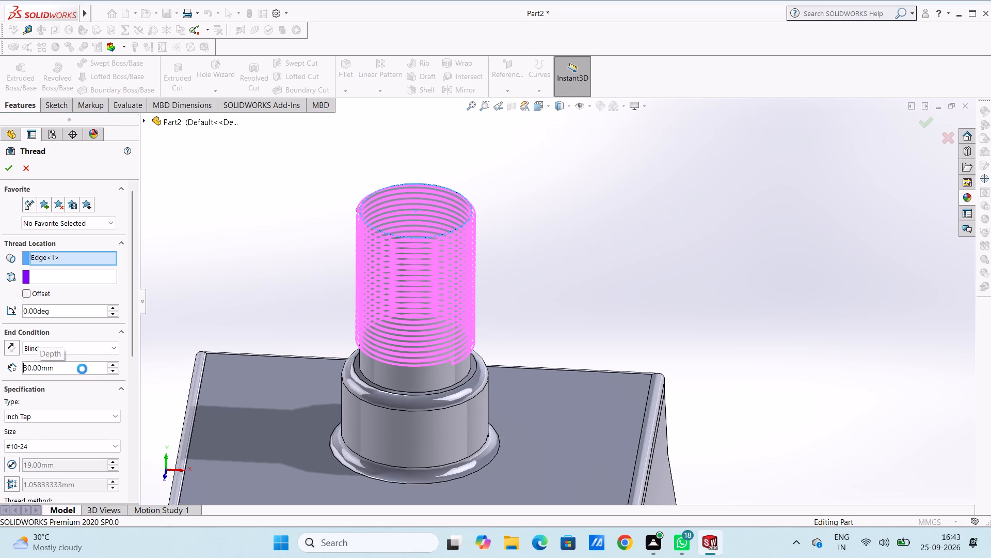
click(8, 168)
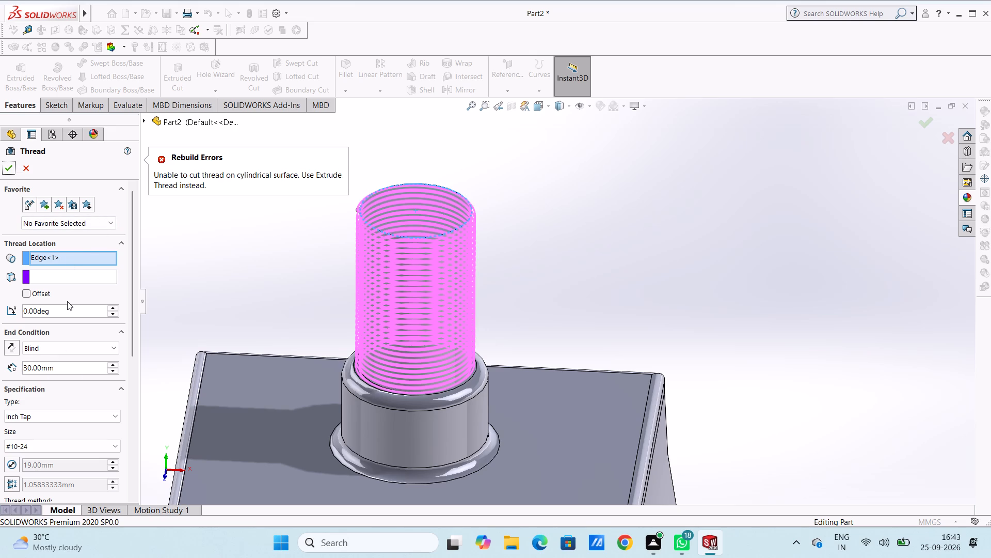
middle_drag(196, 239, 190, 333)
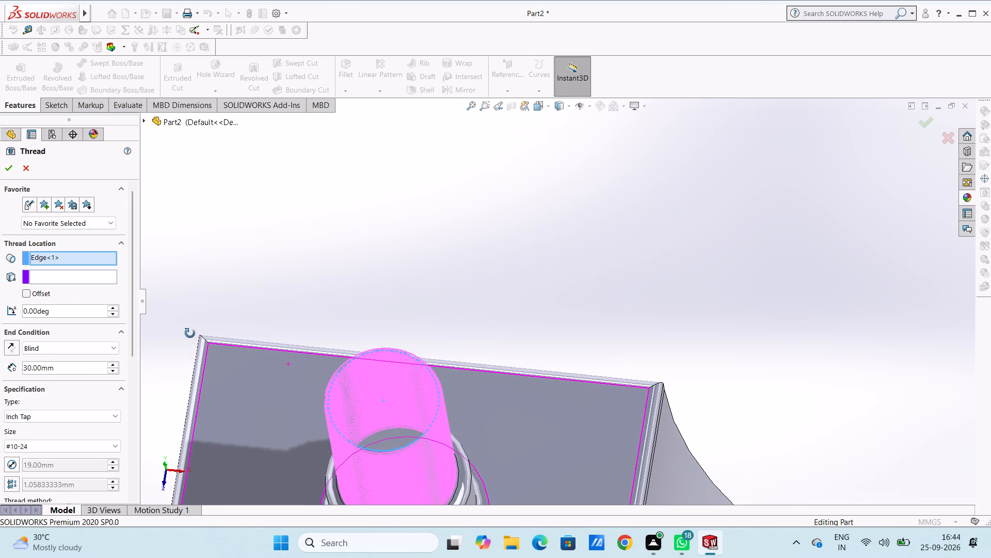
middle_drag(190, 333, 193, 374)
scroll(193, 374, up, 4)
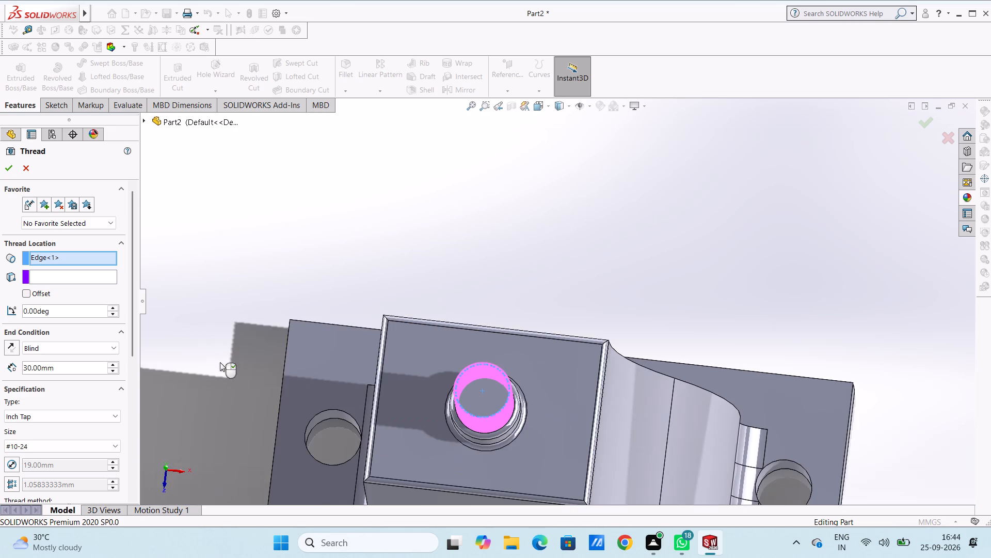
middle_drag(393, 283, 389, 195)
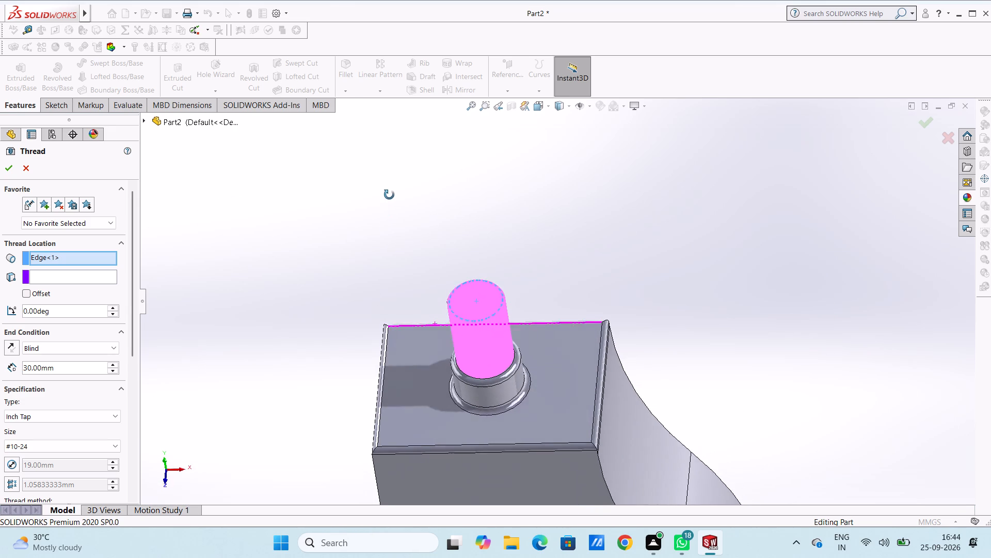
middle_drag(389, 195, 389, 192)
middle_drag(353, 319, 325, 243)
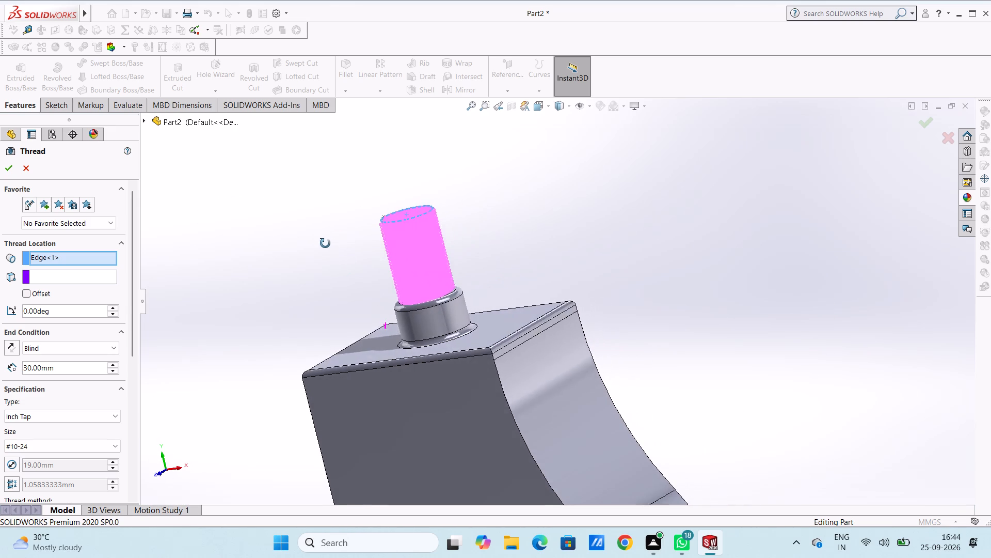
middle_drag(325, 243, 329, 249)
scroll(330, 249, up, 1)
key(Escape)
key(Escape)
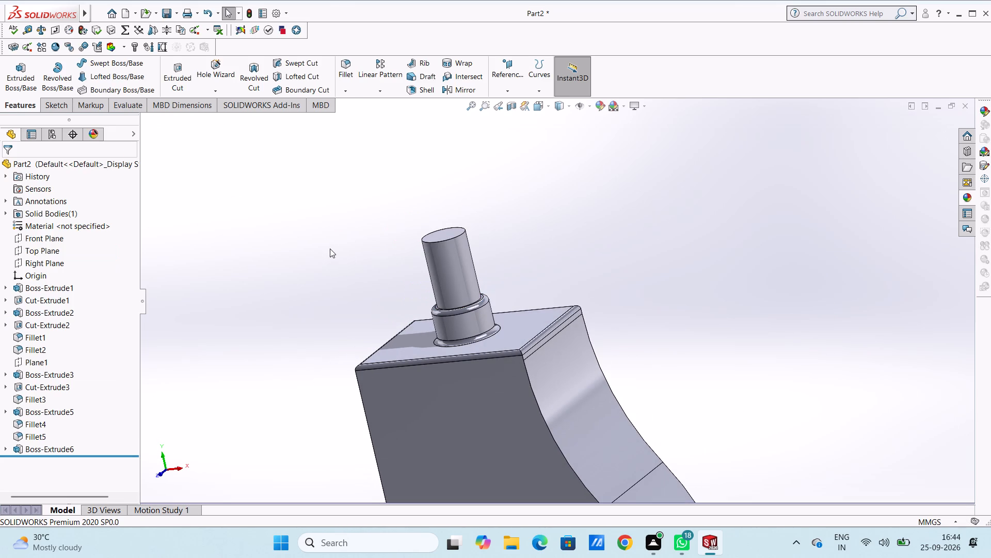
Restart the Thread feature on the shaft's top circular edge and try to cut it with a blind depth of 50 mm.
click(214, 88)
click(231, 129)
scroll(462, 261, down, 4)
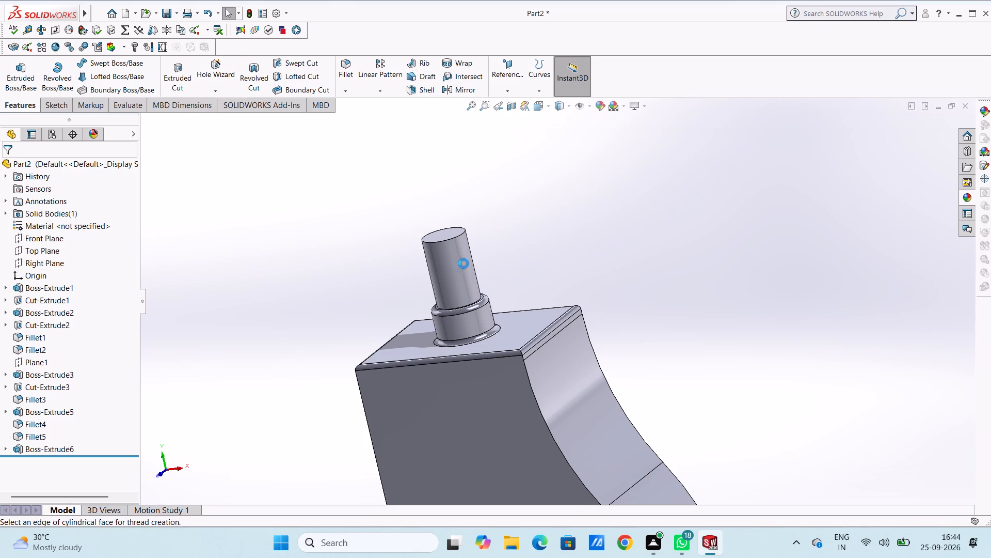
click(590, 199)
scroll(508, 245, down, 5)
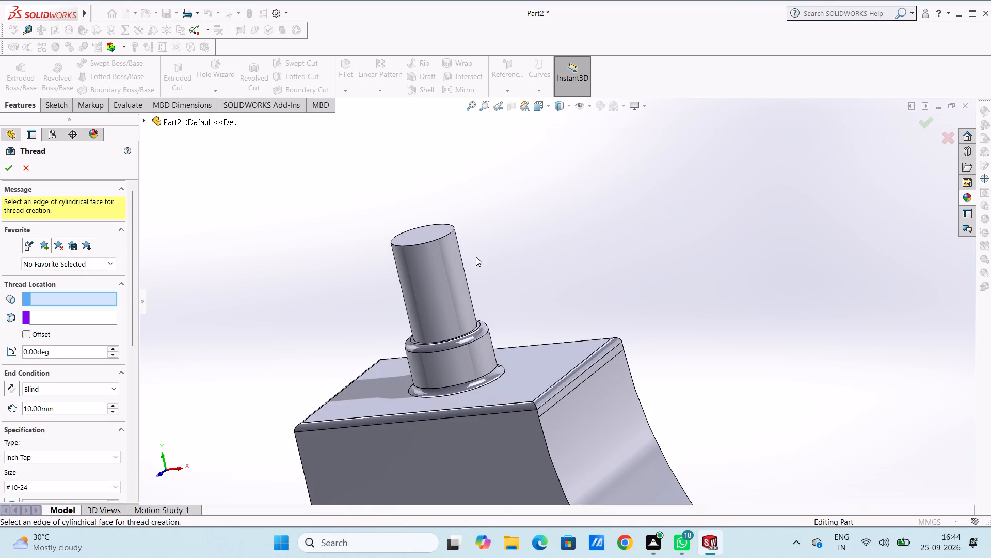
scroll(430, 276, down, 4)
click(408, 310)
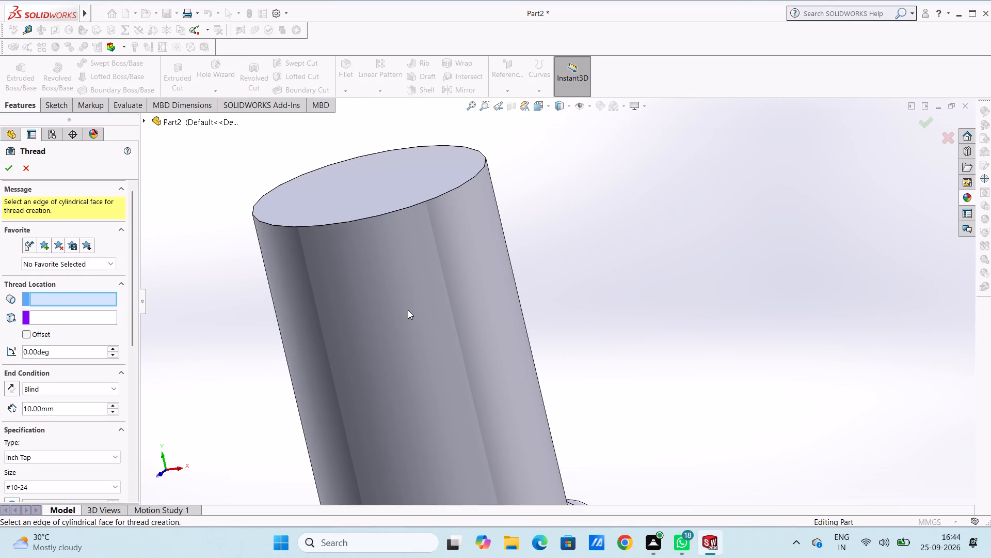
triple_click(385, 306)
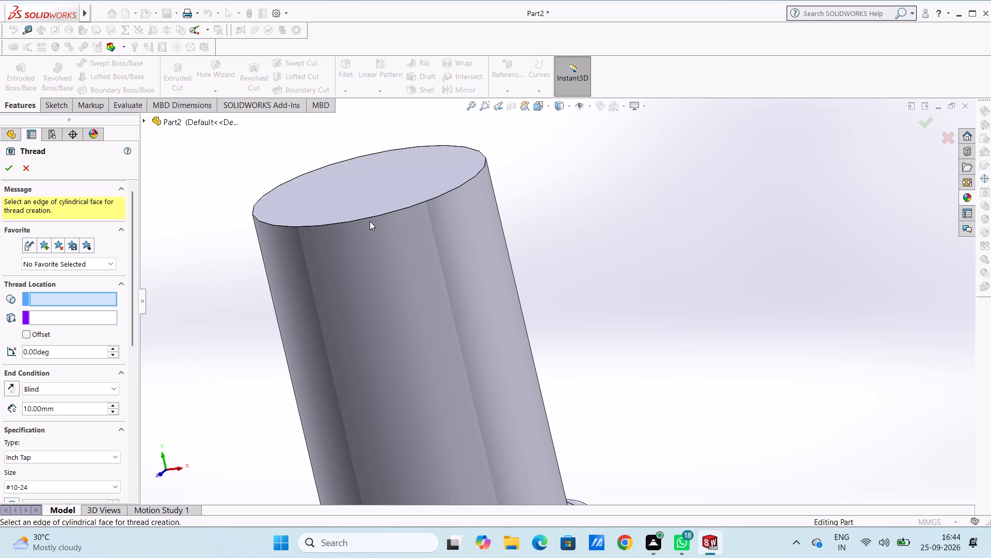
click(368, 227)
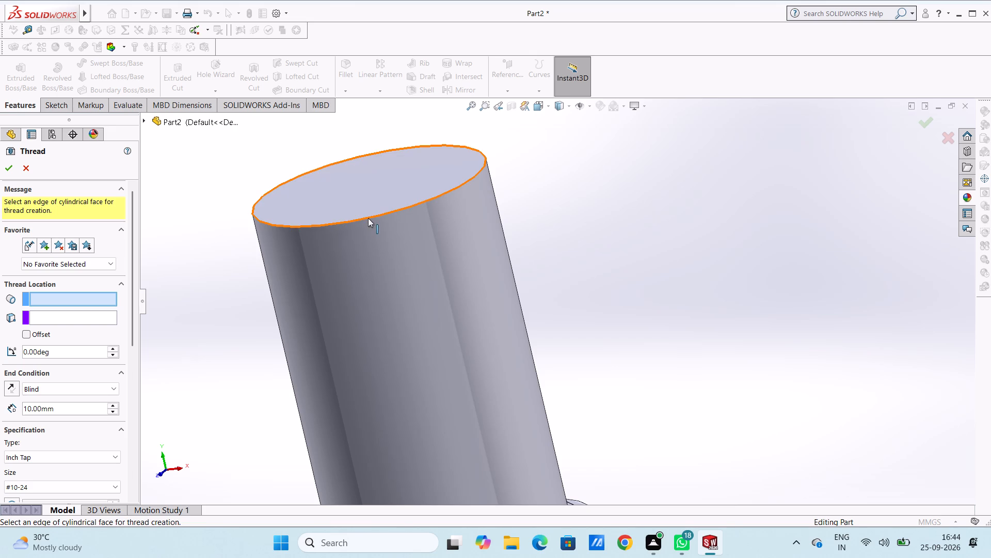
scroll(370, 228, up, 4)
scroll(433, 287, down, 3)
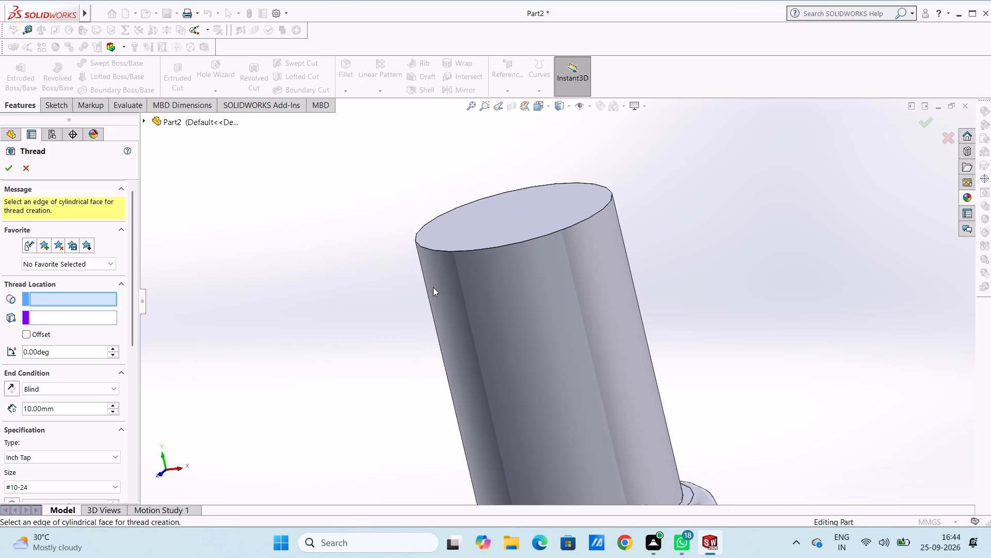
scroll(433, 287, down, 1)
click(533, 238)
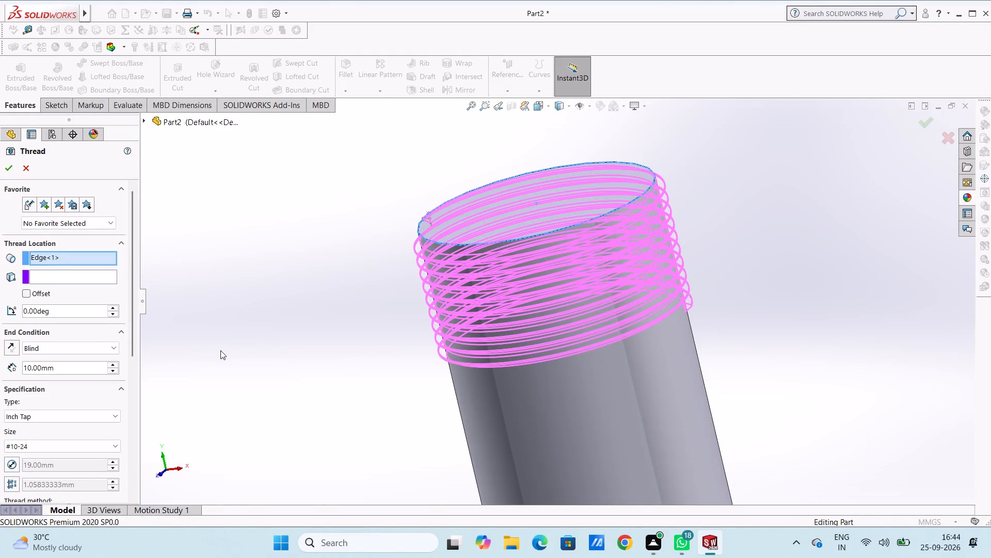
double_click(78, 371)
text(30)
key(Return)
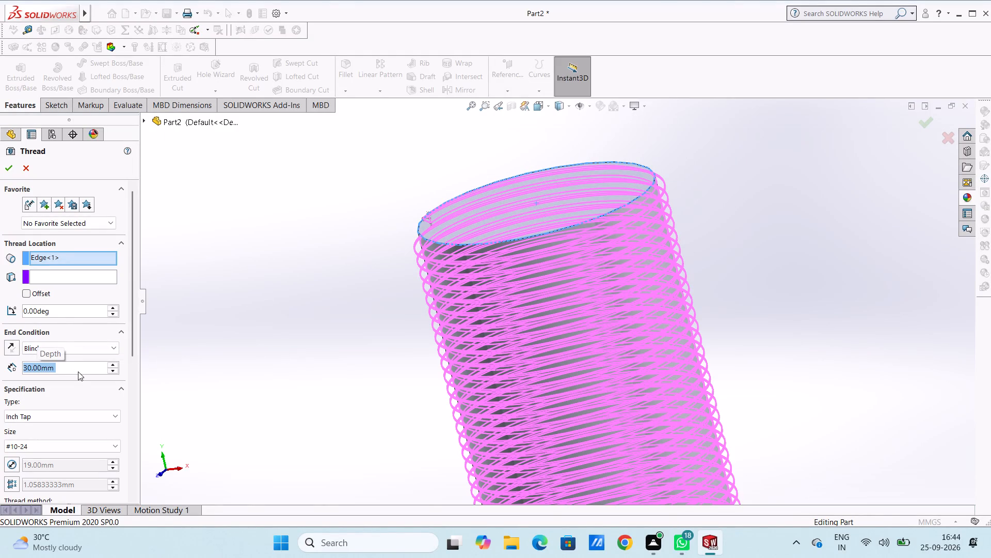
scroll(78, 371, up, 5)
scroll(282, 338, up, 5)
scroll(335, 357, up, 3)
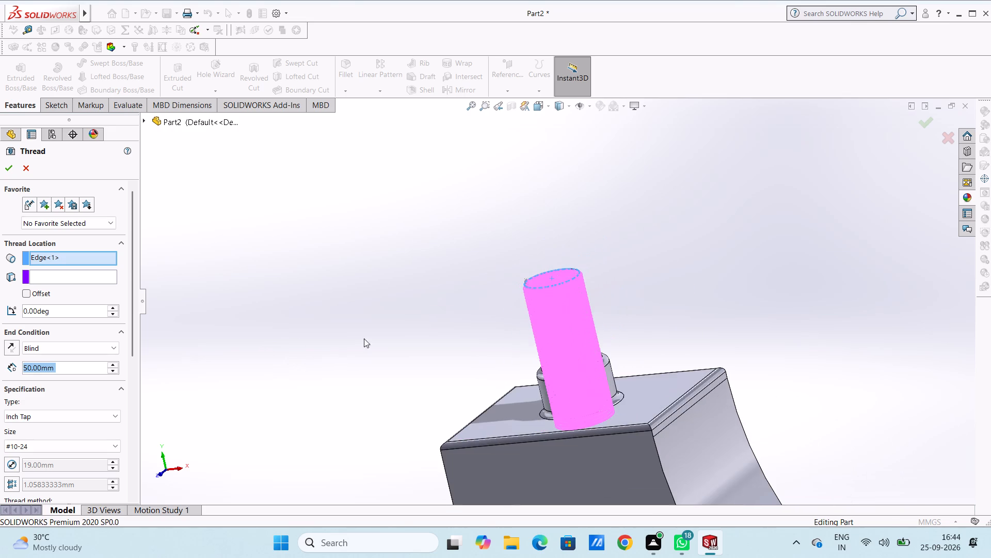
middle_drag(369, 338, 369, 321)
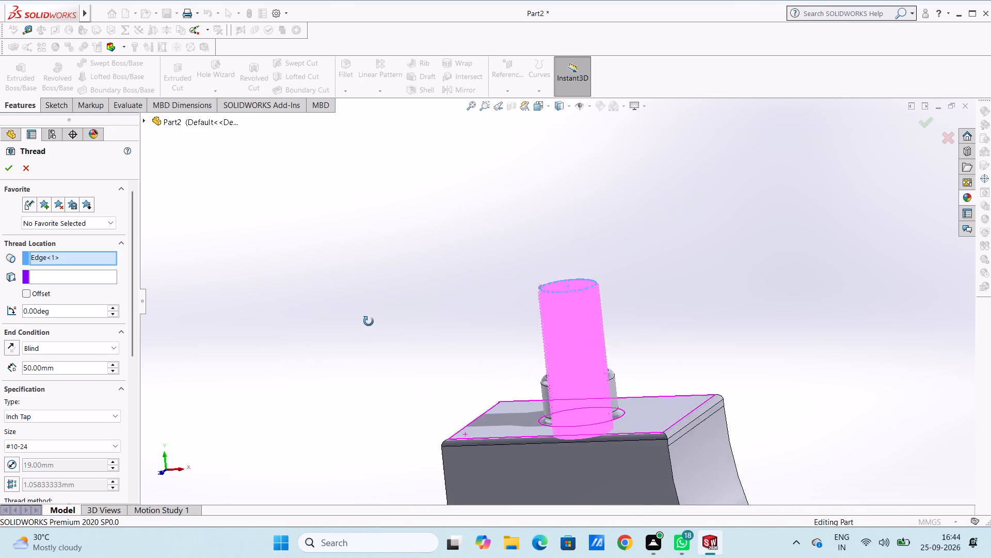
middle_drag(369, 321, 349, 340)
scroll(517, 339, down, 6)
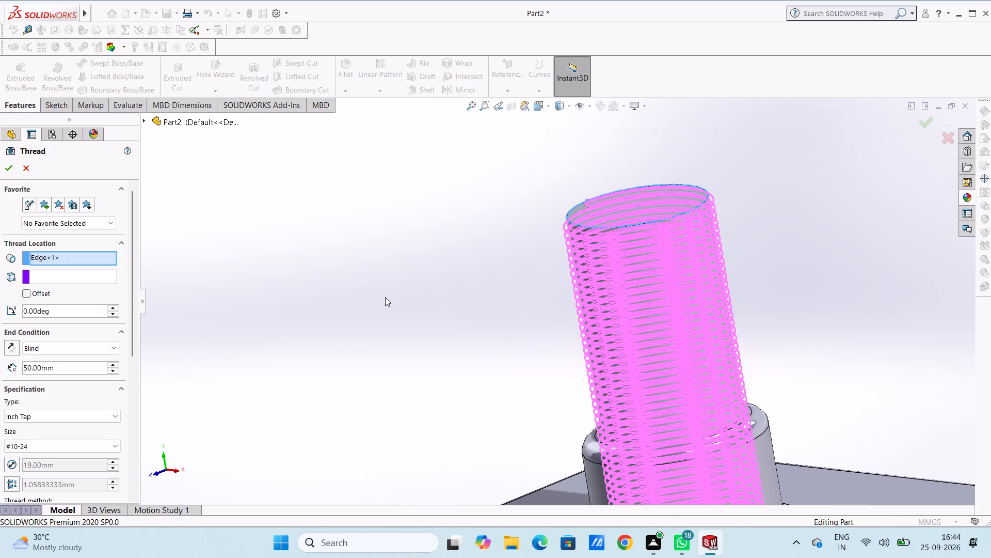
click(10, 171)
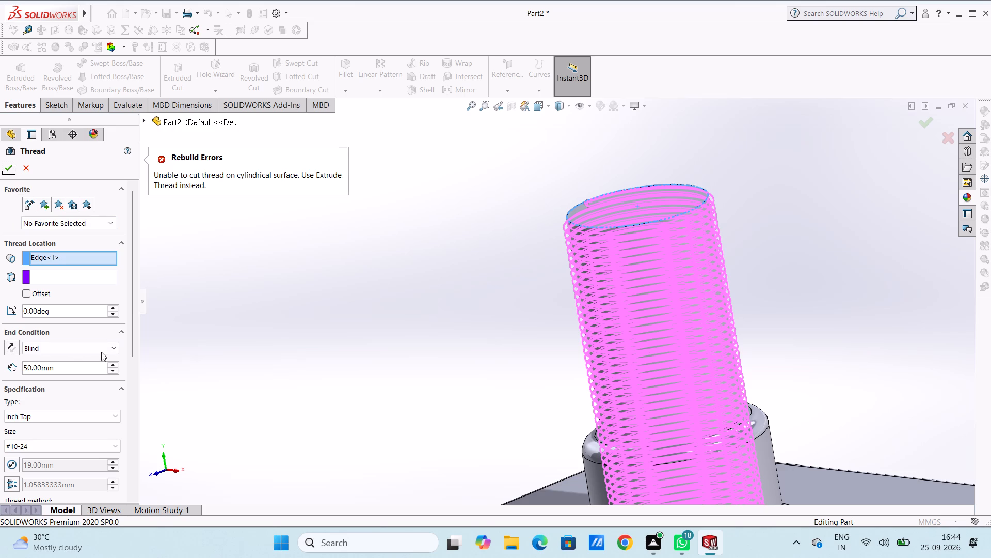
Set the thread's end condition to Revolutions and try to cut the thread again.
click(116, 346)
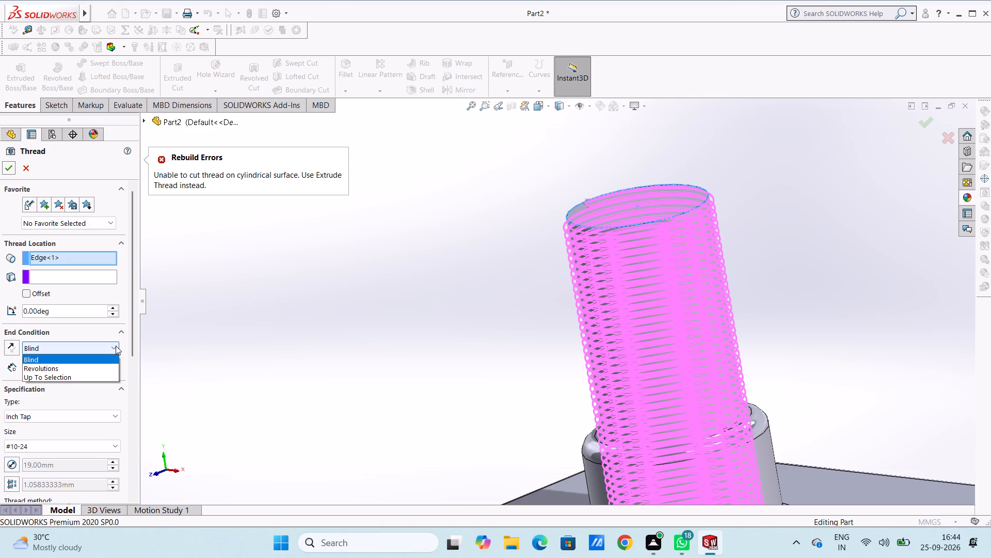
click(76, 370)
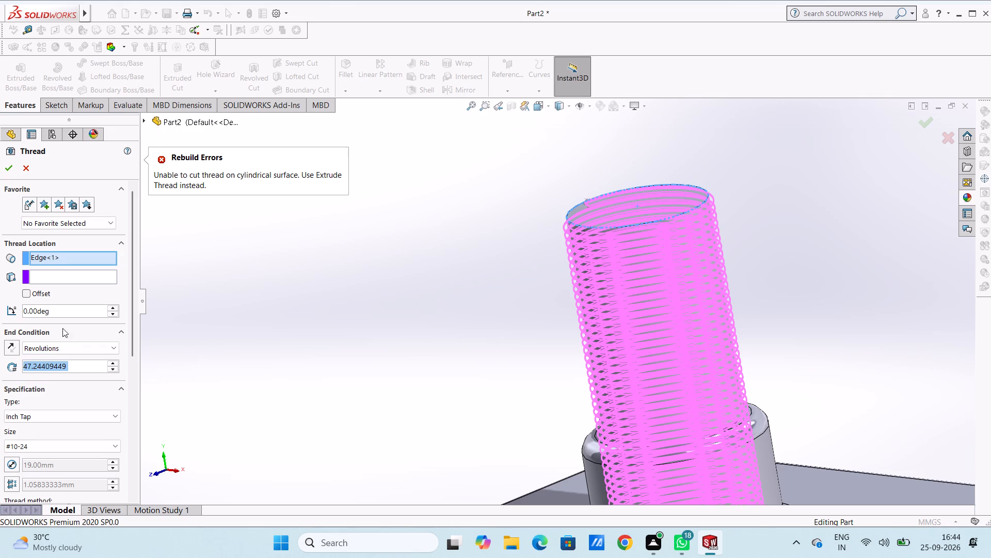
click(8, 171)
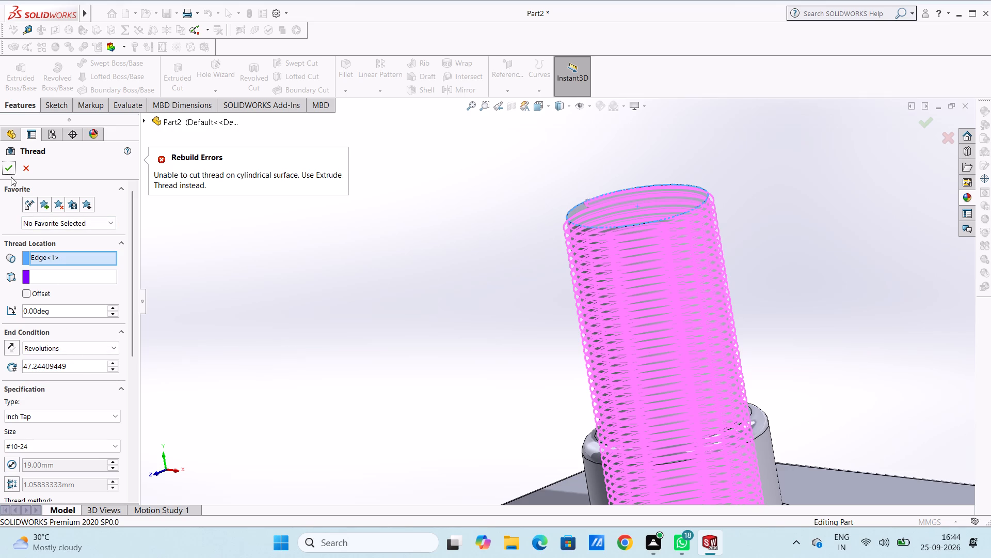
click(9, 170)
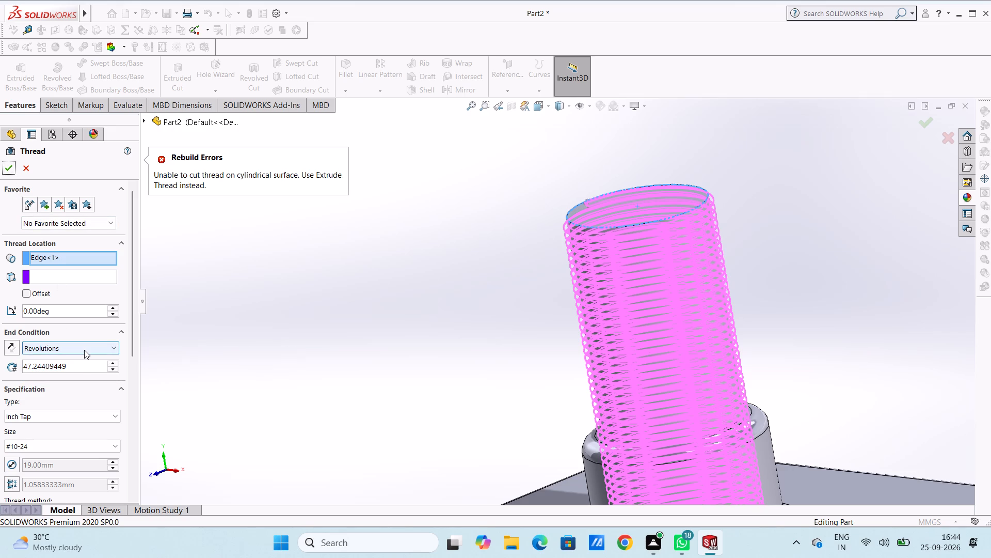
Set the thread's end condition to Up To Selection, ending at the shaft's bottom circular edge, and try to cut it.
click(84, 350)
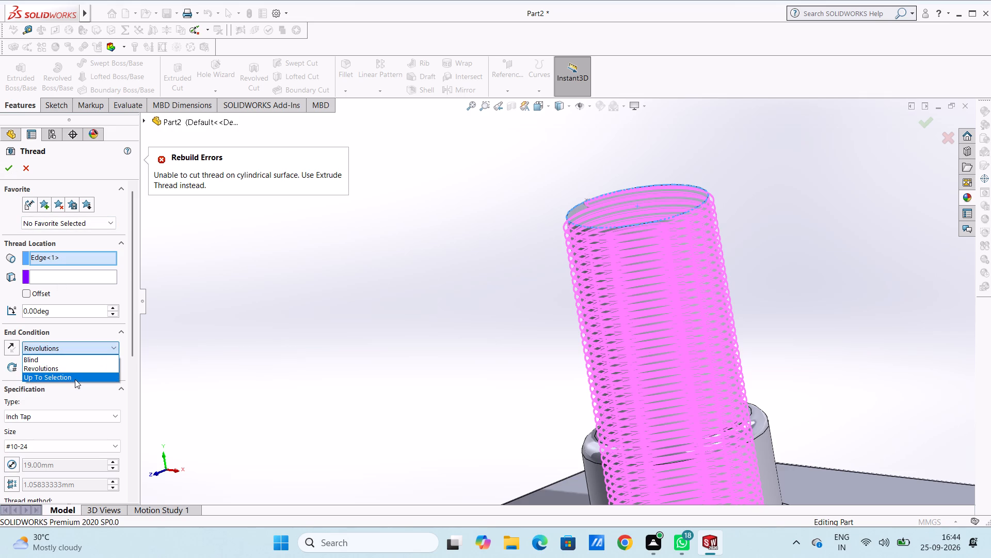
click(75, 379)
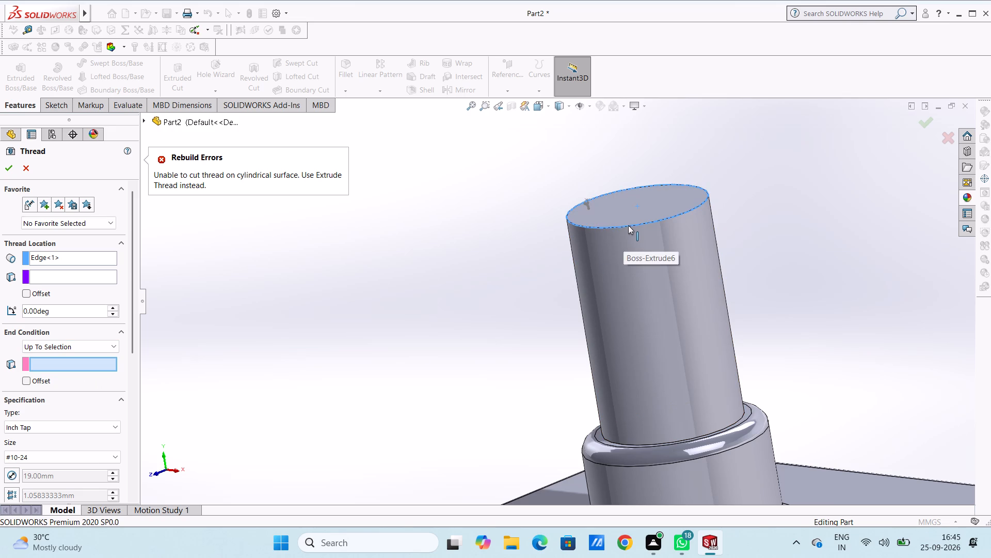
click(628, 225)
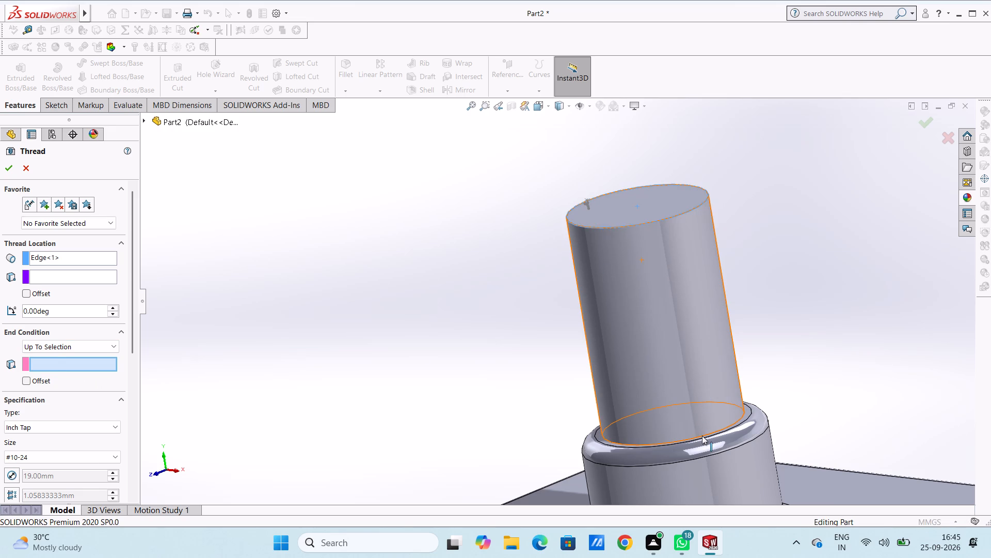
click(702, 436)
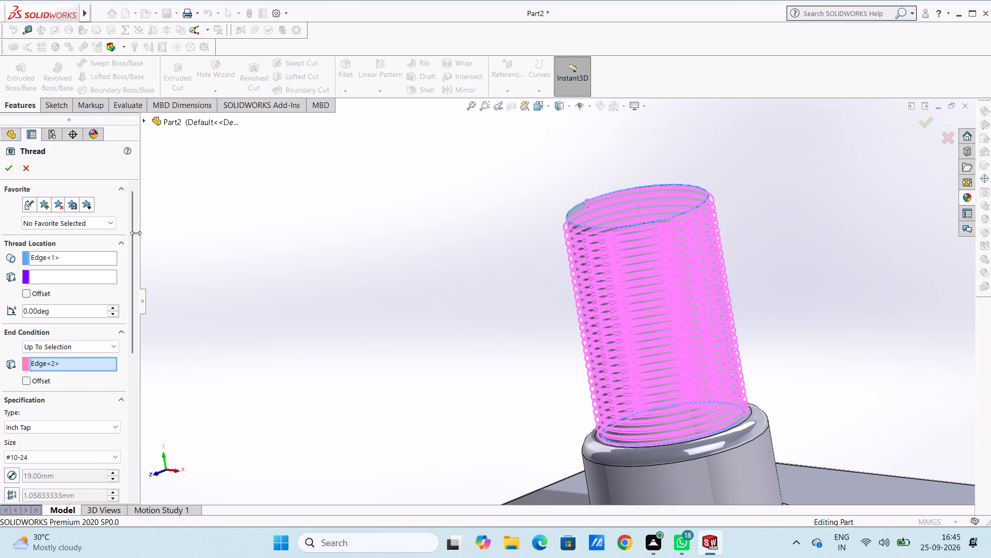
click(11, 168)
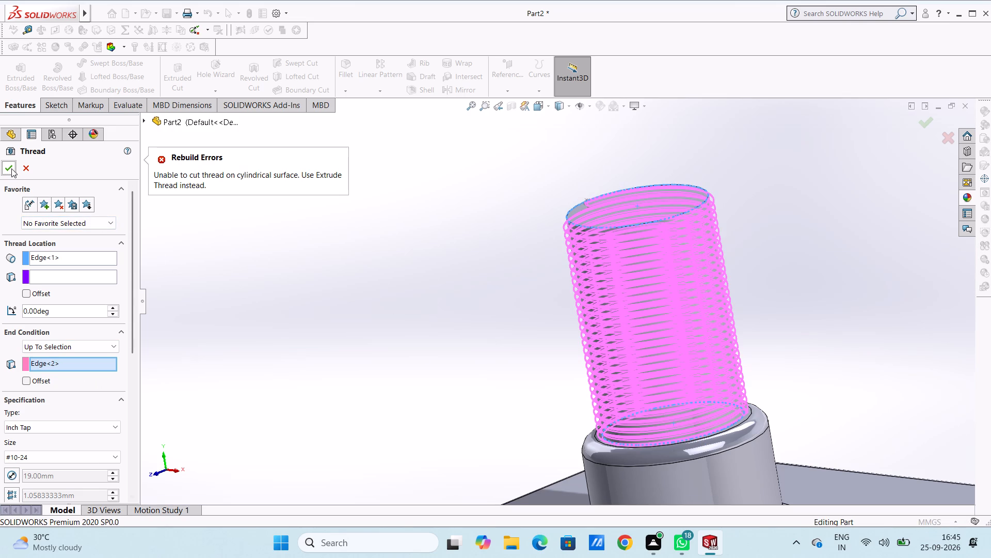
click(11, 168)
Change the thread type to Inch Die, size #10-24, and cut the thread on the 19 mm shaft.
click(84, 429)
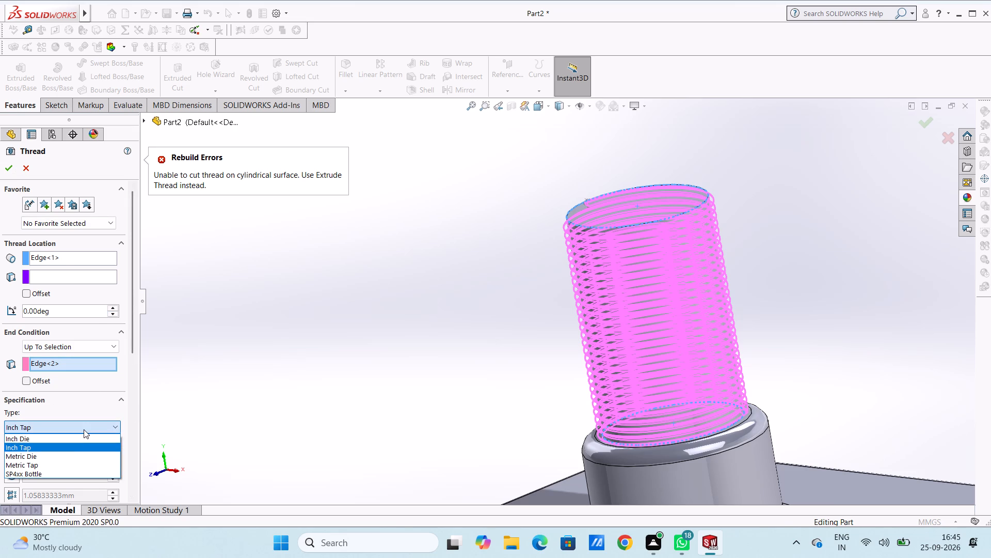
click(59, 441)
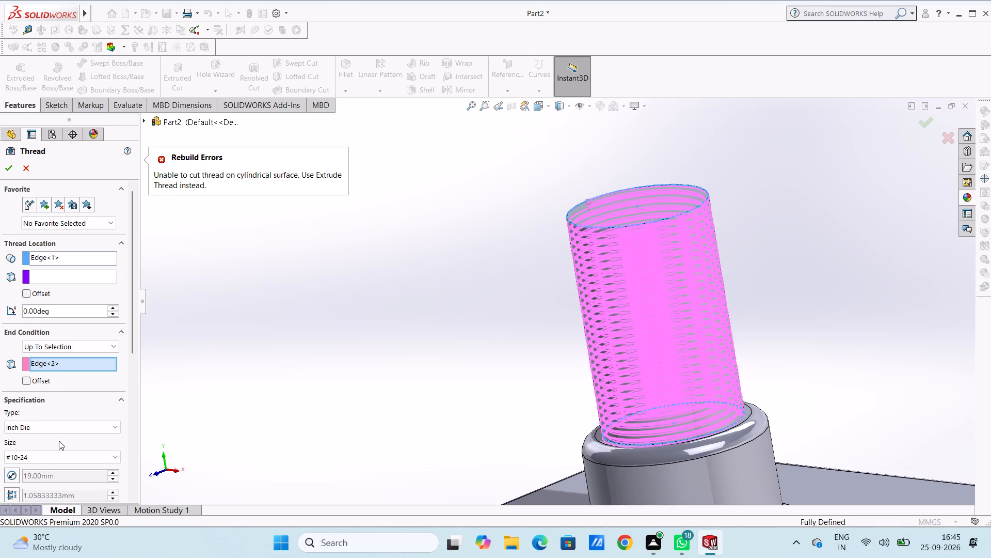
click(9, 170)
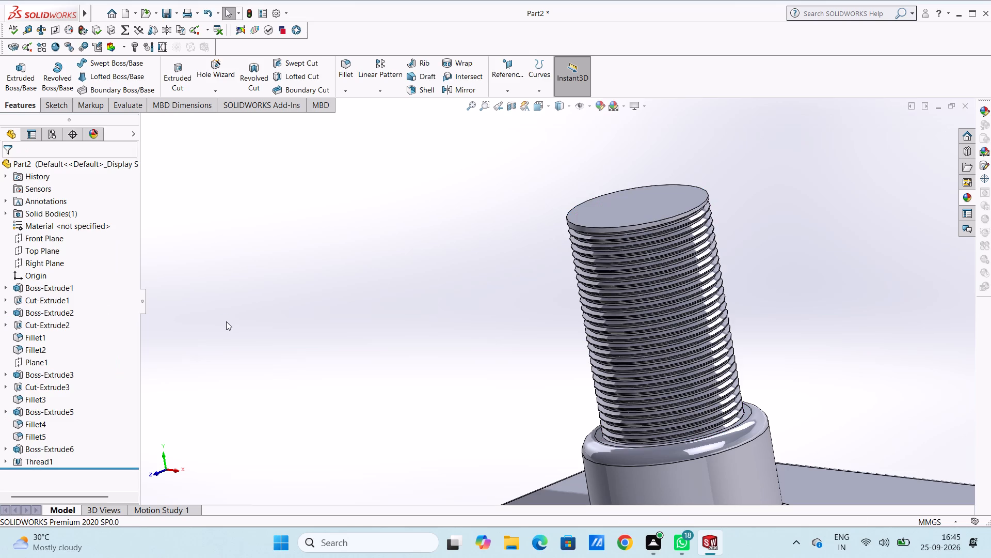
Examine the threaded shaft up close and the whole part from several sides.
scroll(226, 321, up, 3)
click(298, 284)
middle_drag(314, 265, 383, 256)
scroll(383, 256, up, 1)
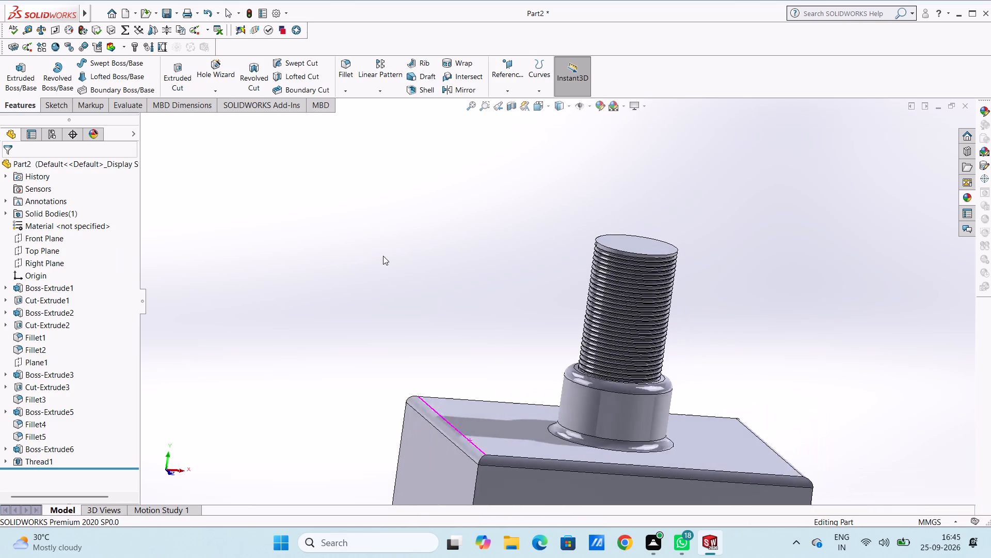
scroll(386, 255, up, 3)
middle_drag(459, 272, 410, 274)
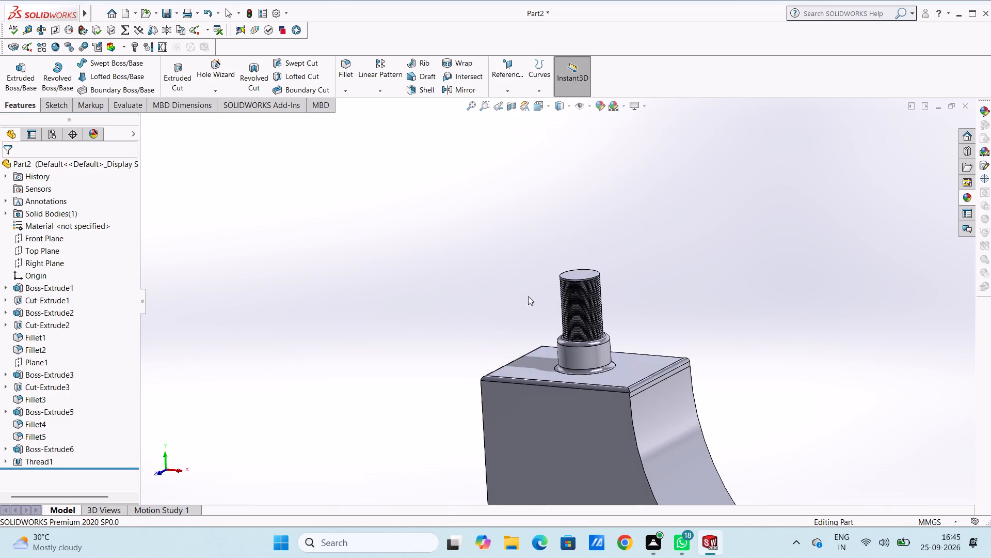
scroll(652, 346, down, 6)
scroll(461, 222, up, 2)
scroll(455, 204, down, 9)
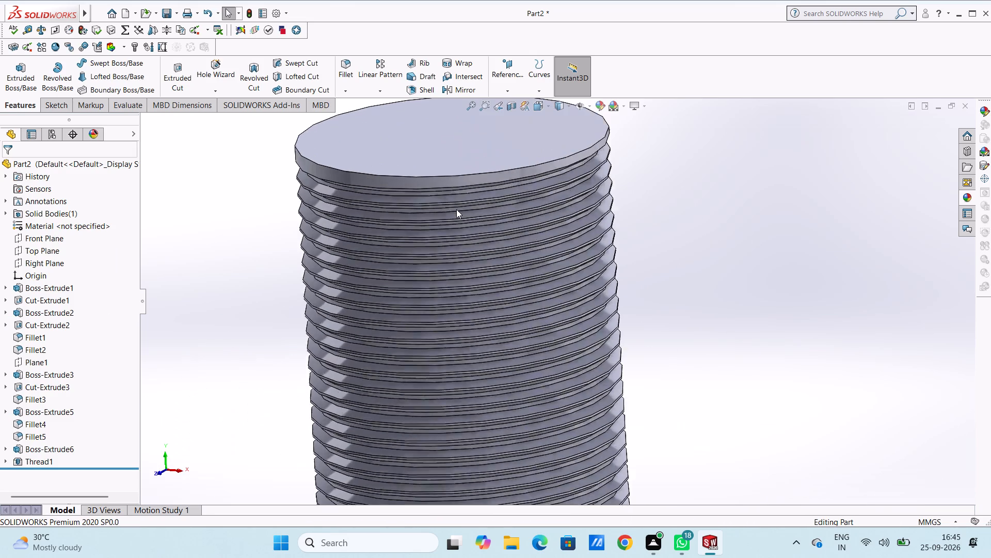
scroll(456, 209, down, 2)
scroll(460, 200, up, 4)
middle_drag(460, 200, 448, 203)
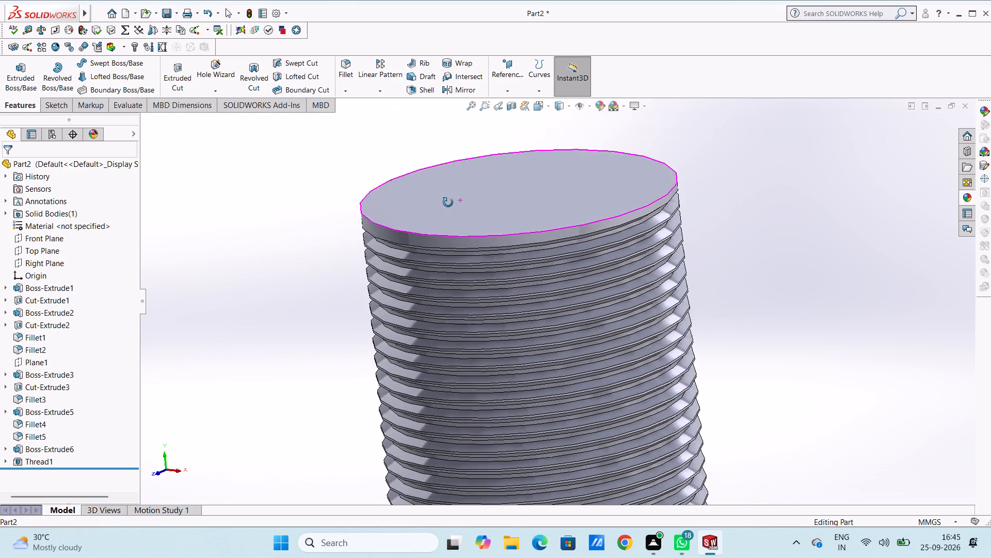
middle_drag(448, 203, 405, 183)
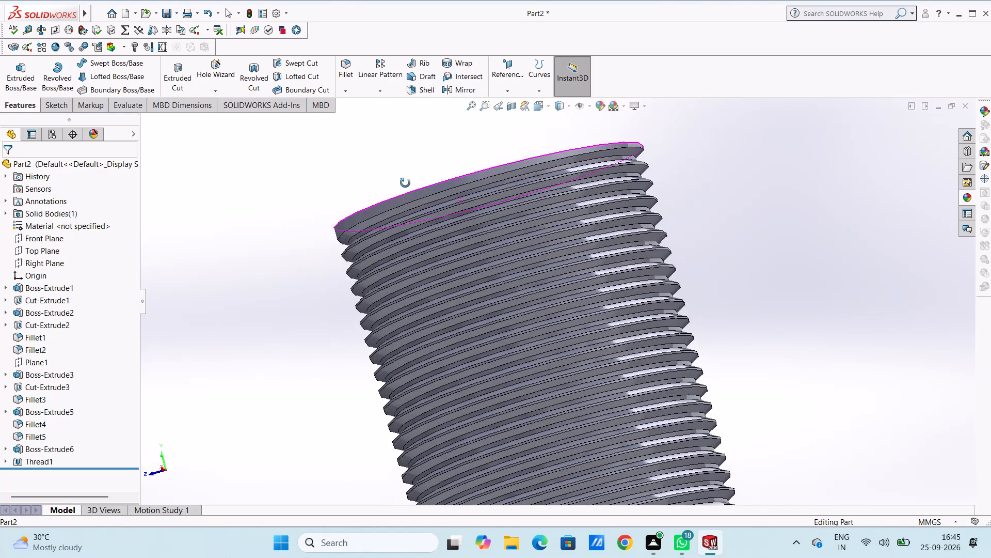
middle_drag(405, 183, 469, 212)
scroll(474, 211, up, 7)
scroll(474, 224, down, 1)
scroll(463, 267, up, 4)
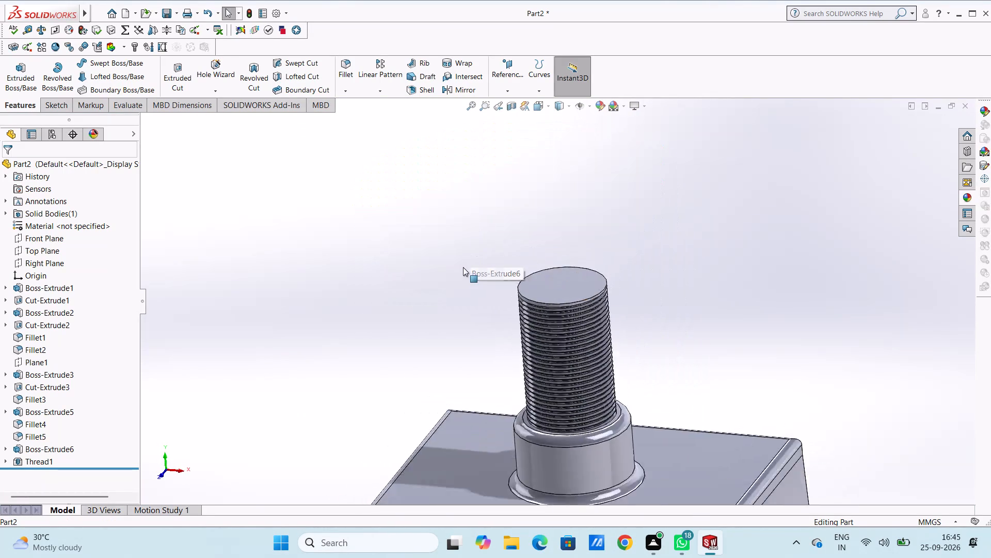
scroll(479, 312, up, 8)
middle_drag(454, 353, 470, 267)
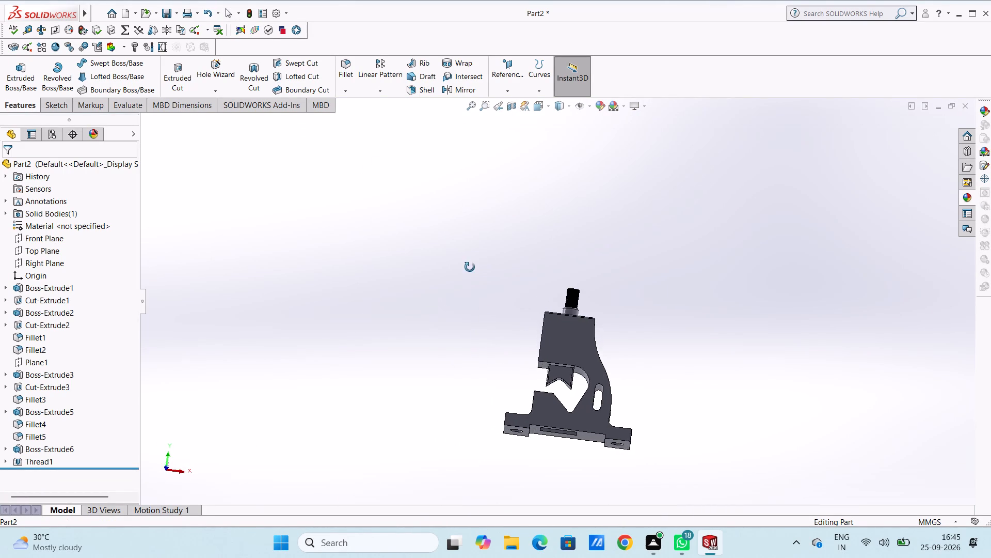
middle_drag(470, 267, 571, 390)
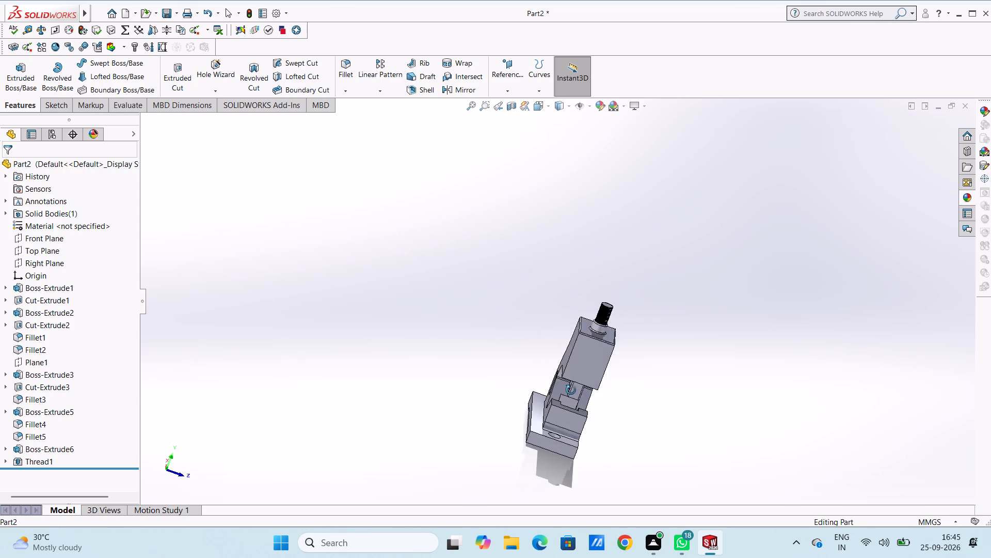
middle_drag(571, 390, 544, 469)
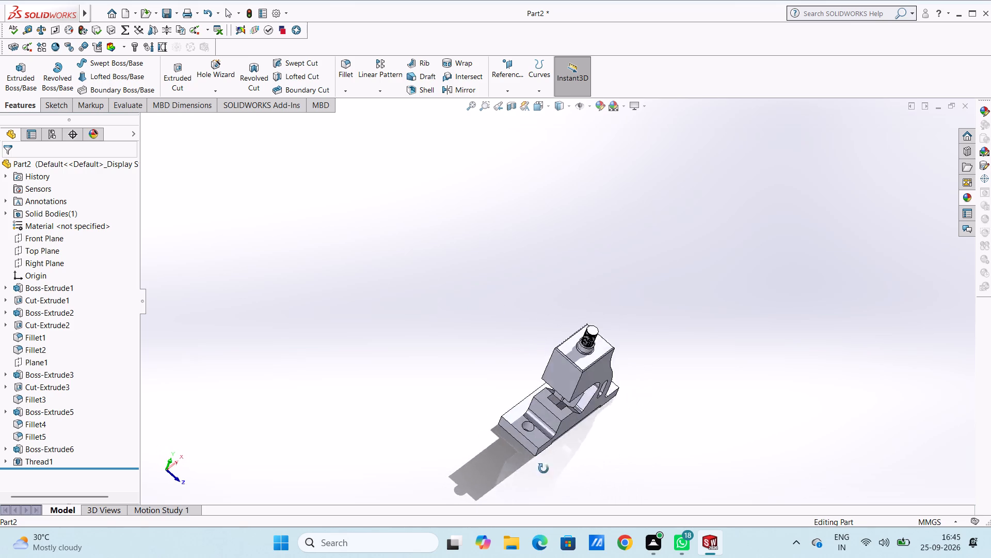
middle_drag(544, 469, 482, 392)
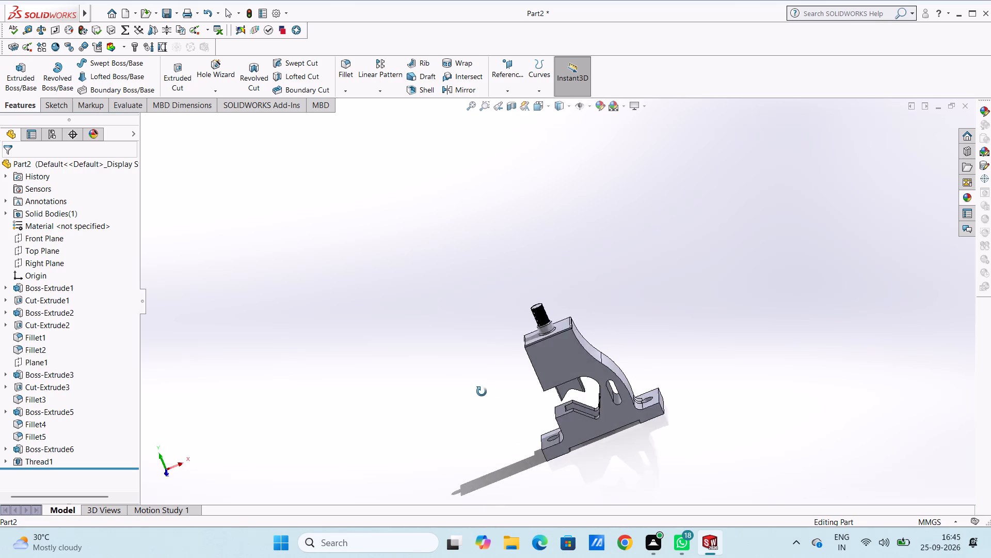
middle_drag(482, 392, 635, 454)
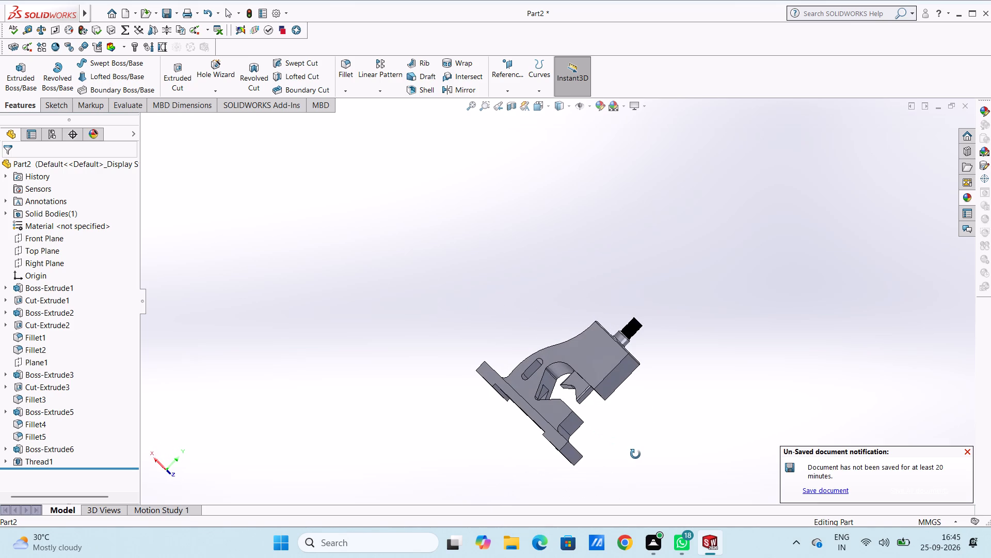
middle_drag(635, 454, 681, 479)
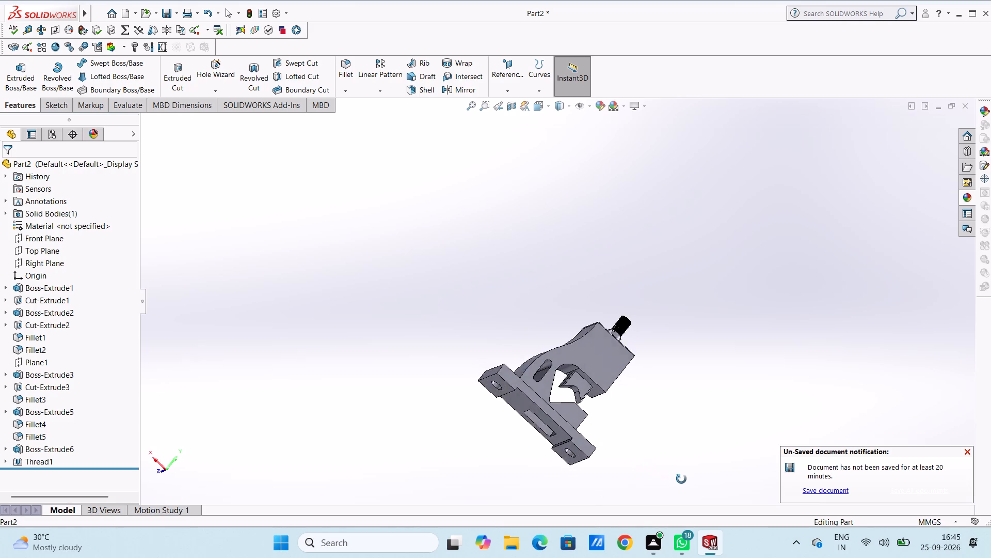
middle_drag(681, 479, 649, 524)
Fillet the long straight edge where the upright's rear face meets the base plate with a 10 mm radius.
scroll(542, 409, down, 5)
scroll(559, 369, down, 3)
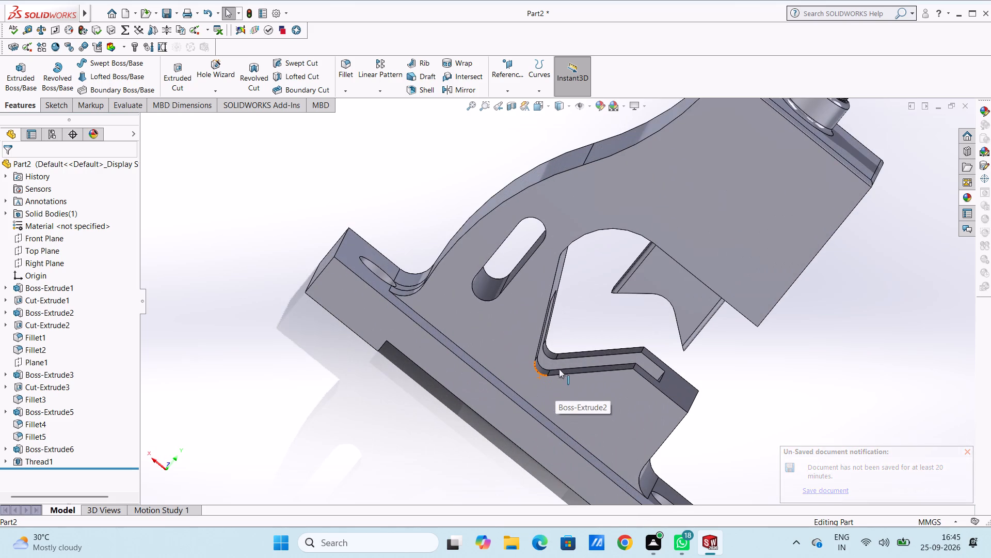
middle_drag(566, 362, 529, 378)
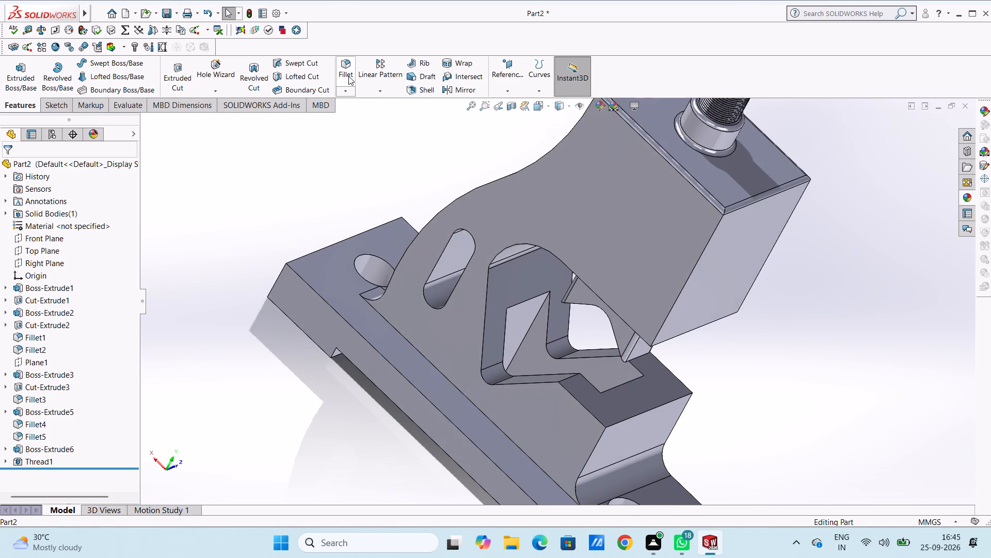
click(346, 66)
click(419, 351)
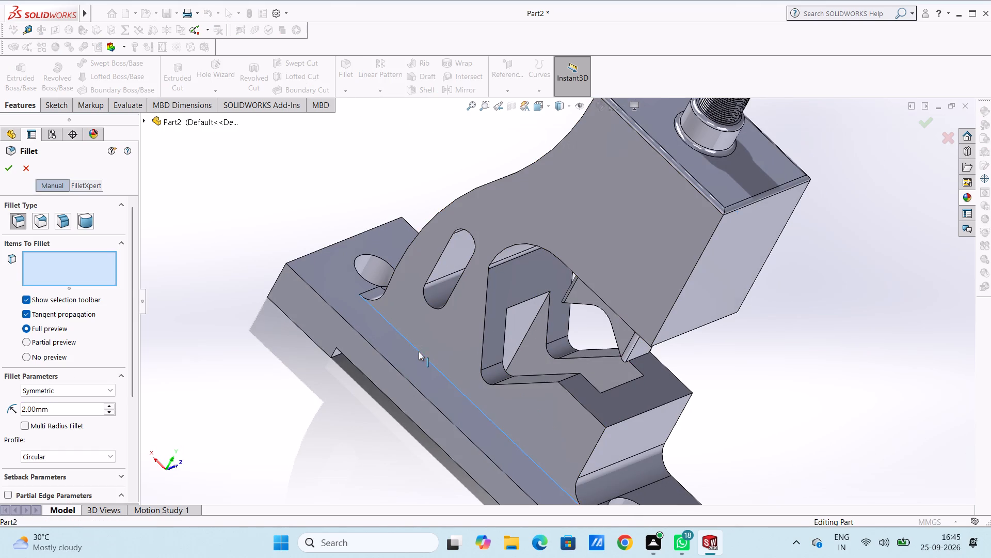
text(10)
key(Return)
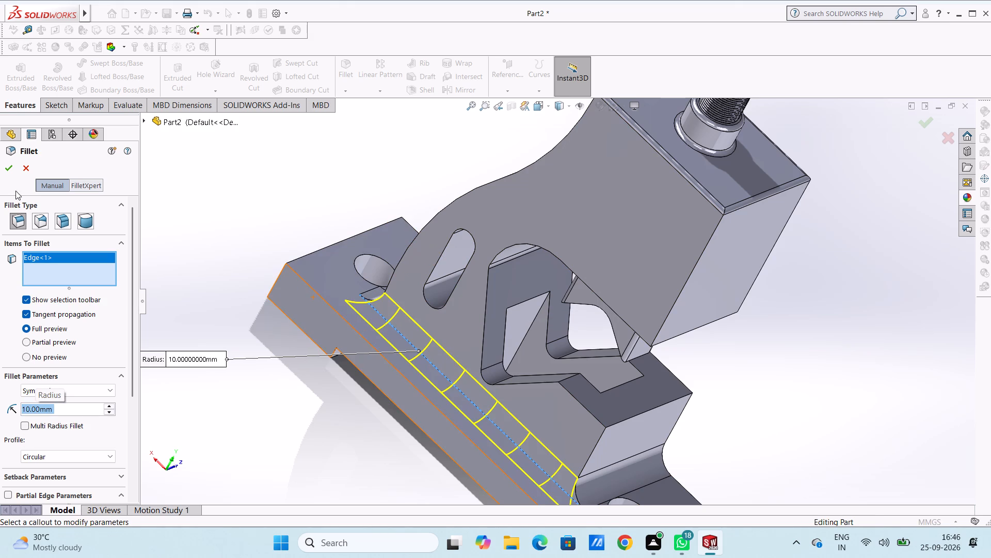
click(9, 168)
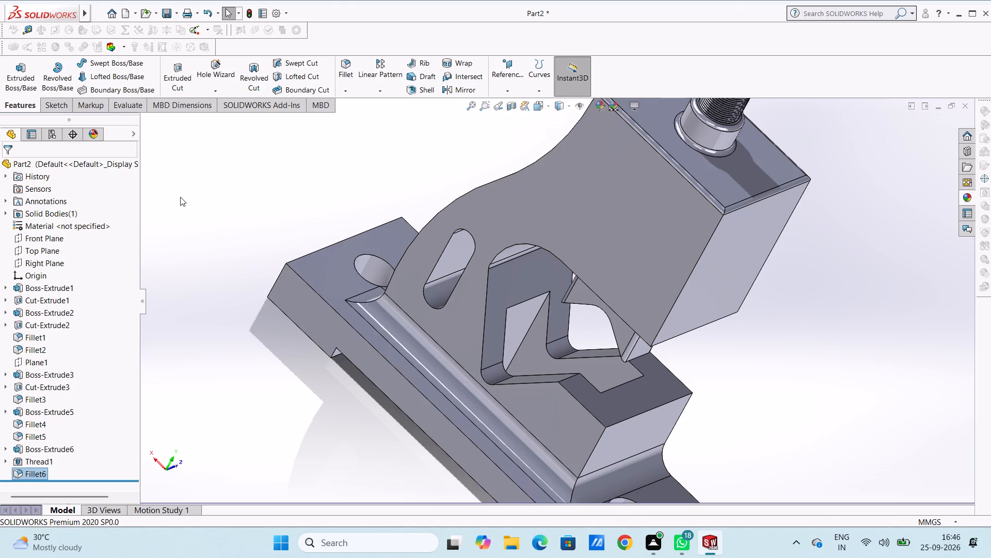
Check the filleted part from several angles, including the isometric and front views.
scroll(181, 197, up, 3)
middle_drag(226, 216, 220, 210)
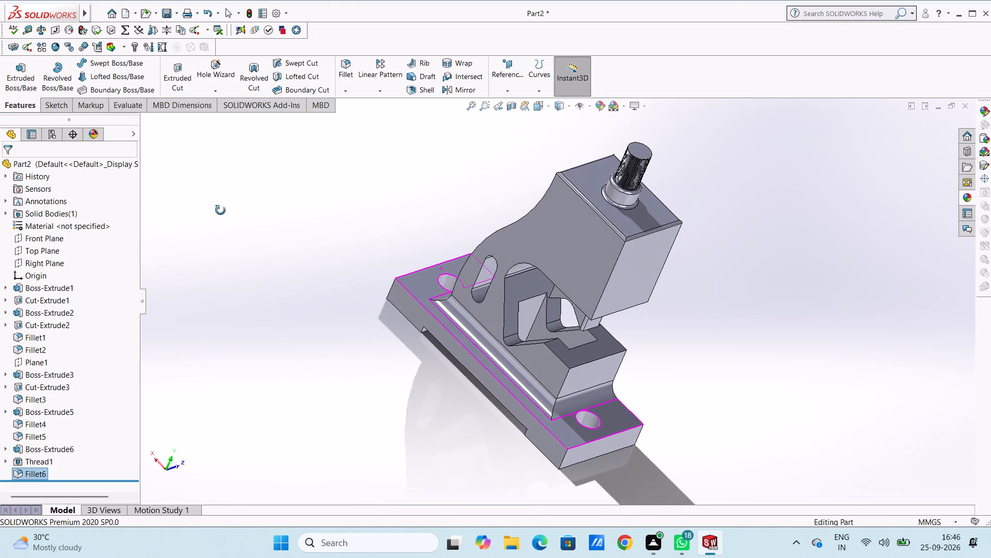
middle_drag(220, 210, 222, 210)
scroll(664, 154, down, 5)
middle_drag(621, 253, 513, 205)
key(ctrl+7)
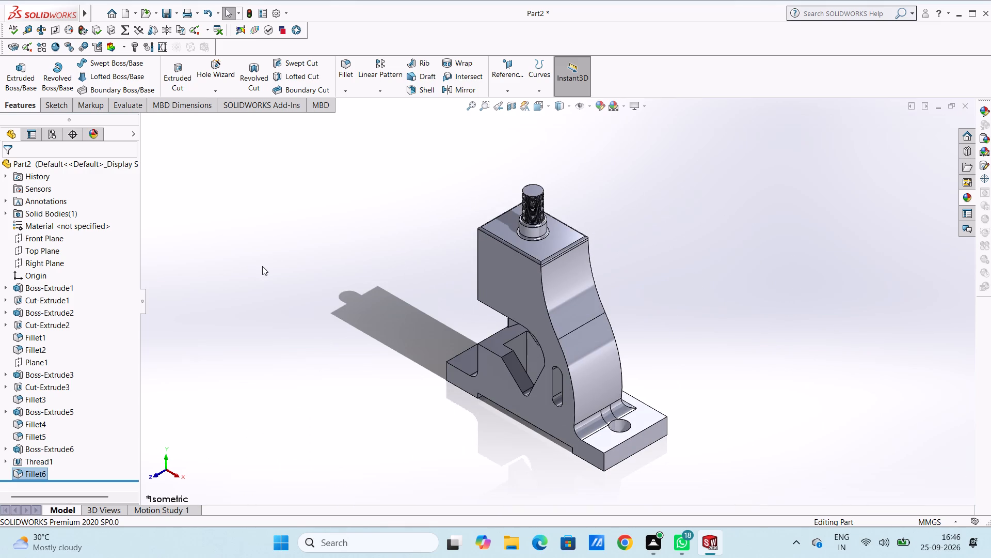
key(ctrl+1)
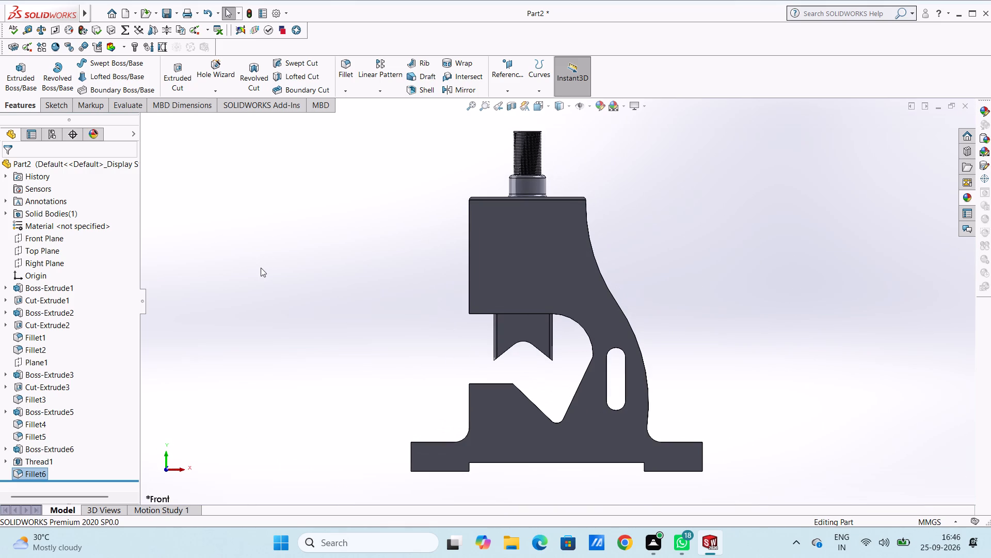
Start a sketch on the threaded shaft's top face and draw a circle of radius 8 mm at its centre.
key(ctrl+5)
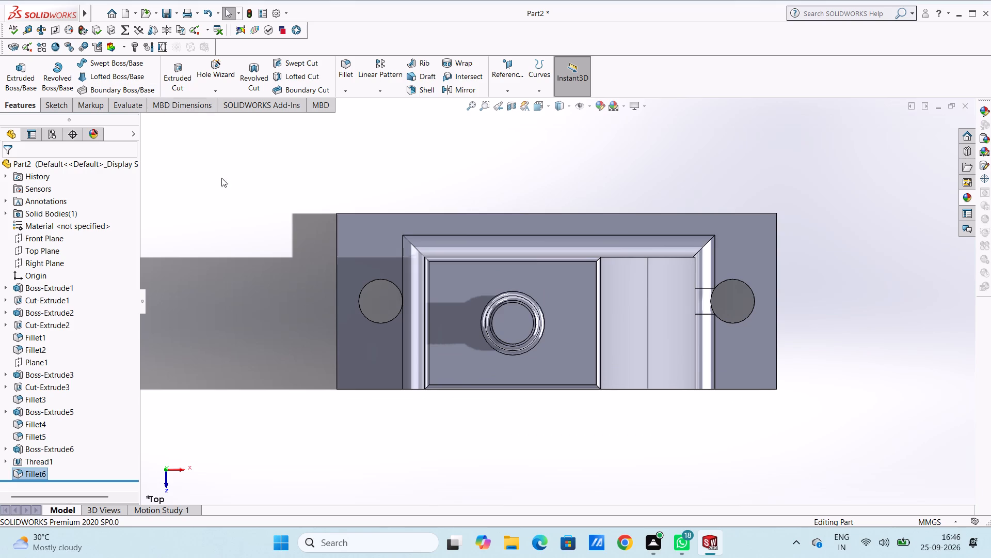
click(506, 326)
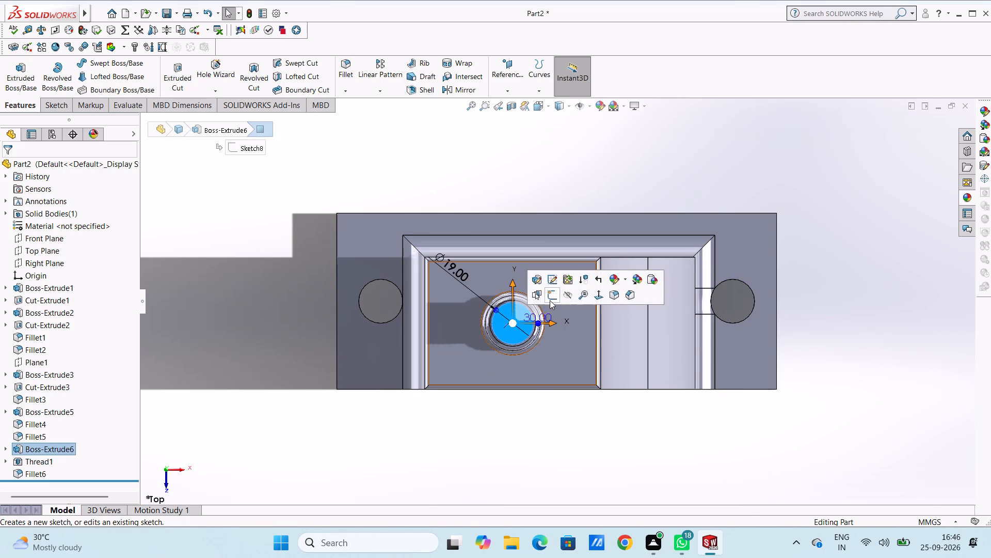
click(550, 299)
click(526, 172)
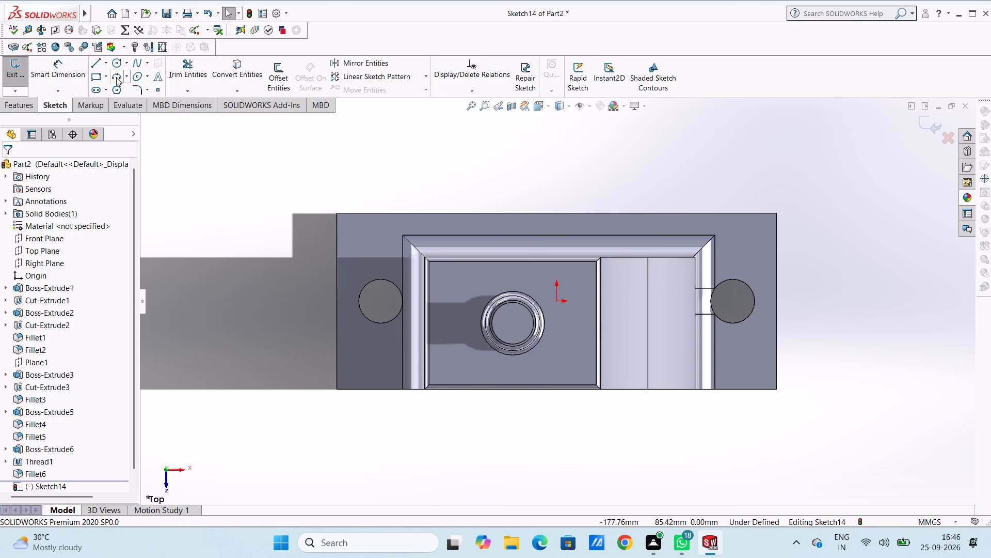
click(115, 64)
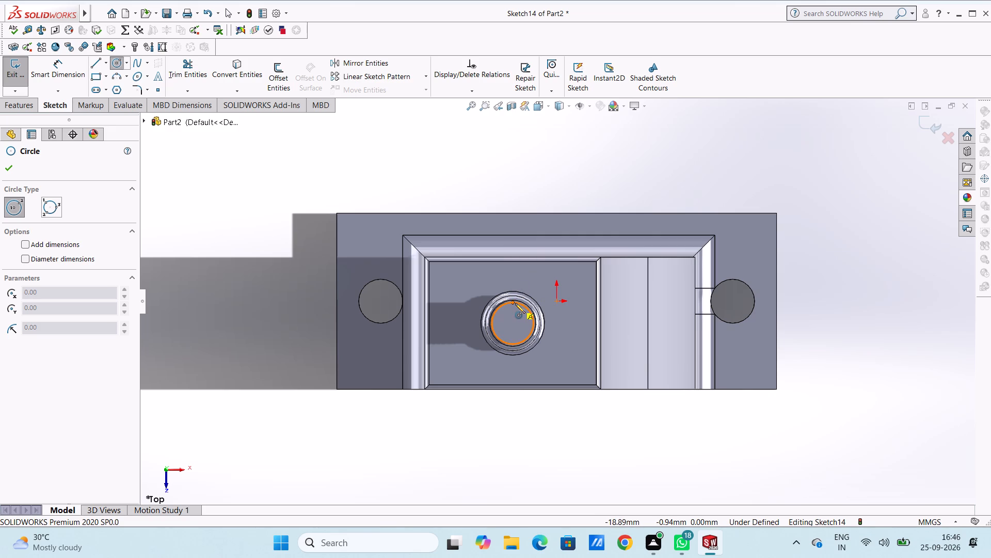
click(511, 322)
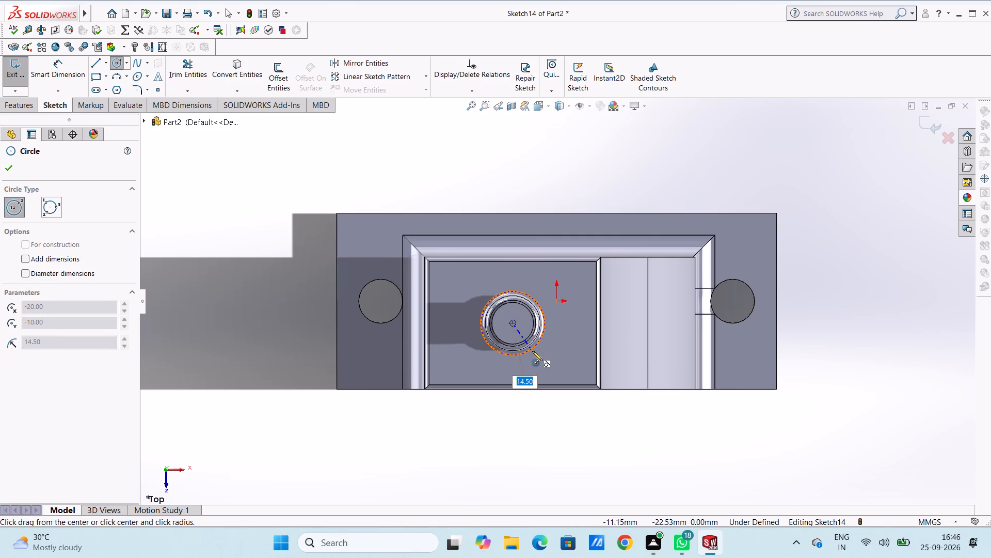
key(8)
key(Return)
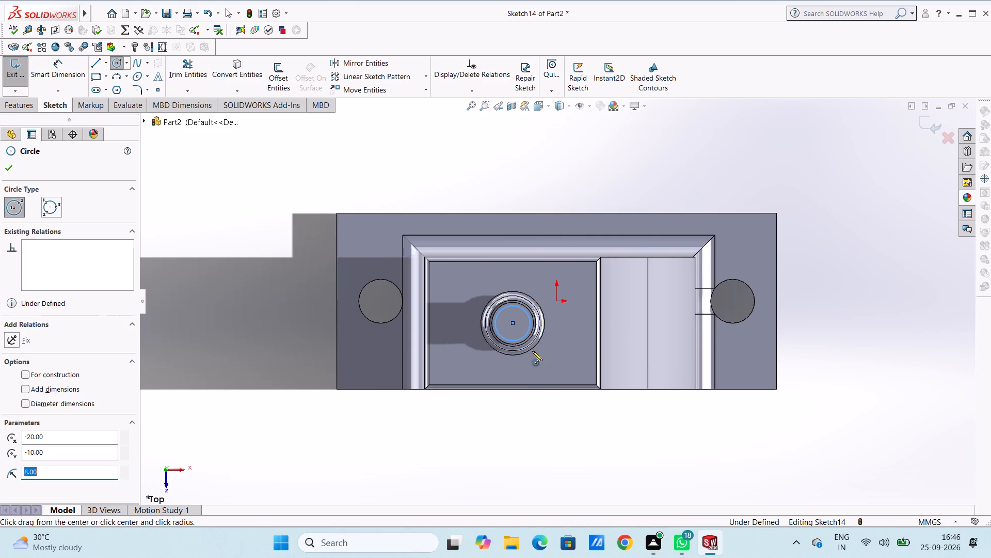
Dimension the circle on the threaded shaft's top face with a 20 mm diameter.
click(71, 74)
click(498, 314)
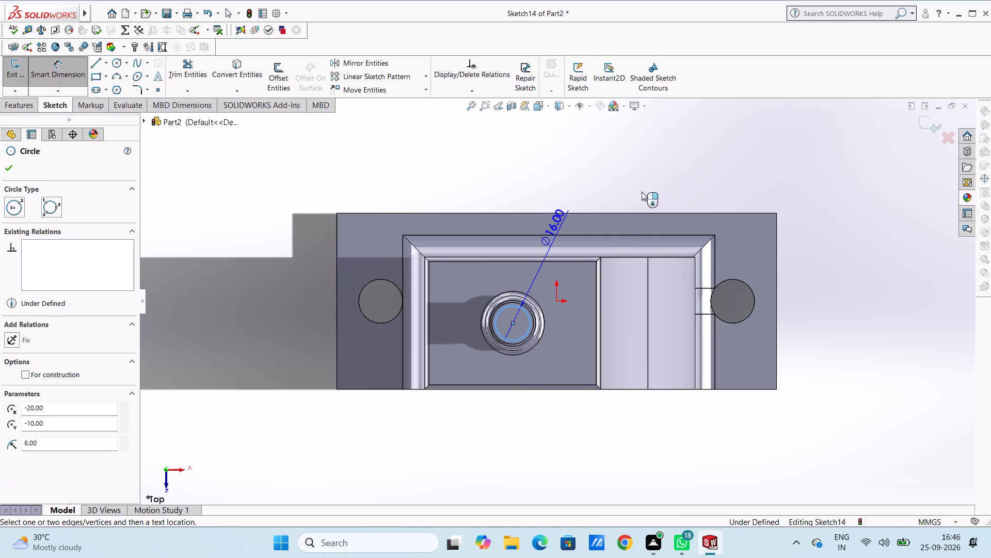
click(792, 158)
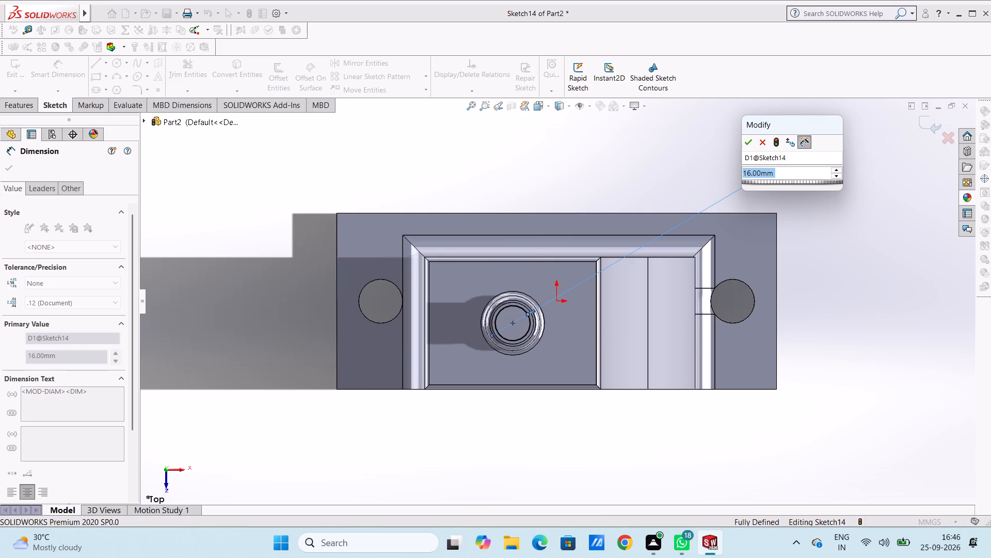
text(20)
key(Return)
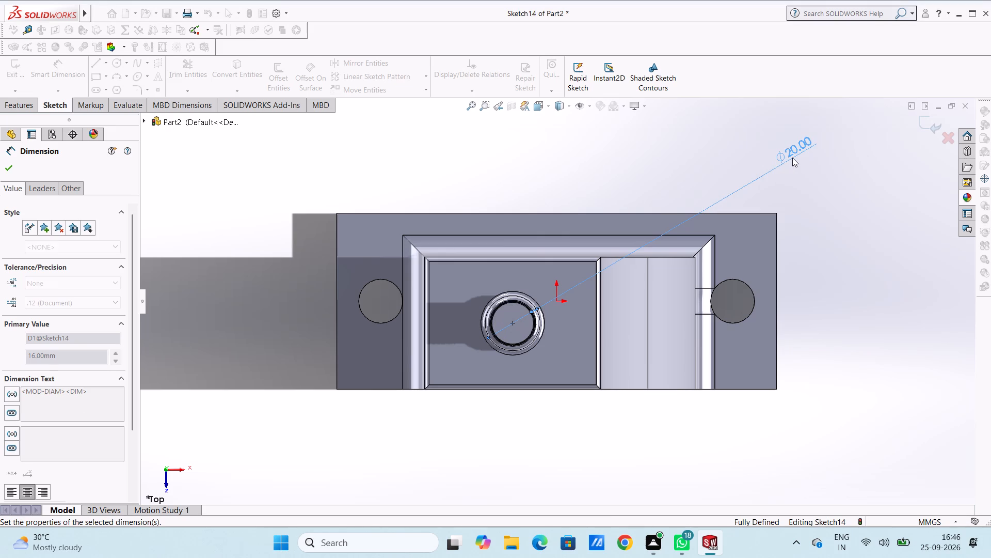
click(455, 183)
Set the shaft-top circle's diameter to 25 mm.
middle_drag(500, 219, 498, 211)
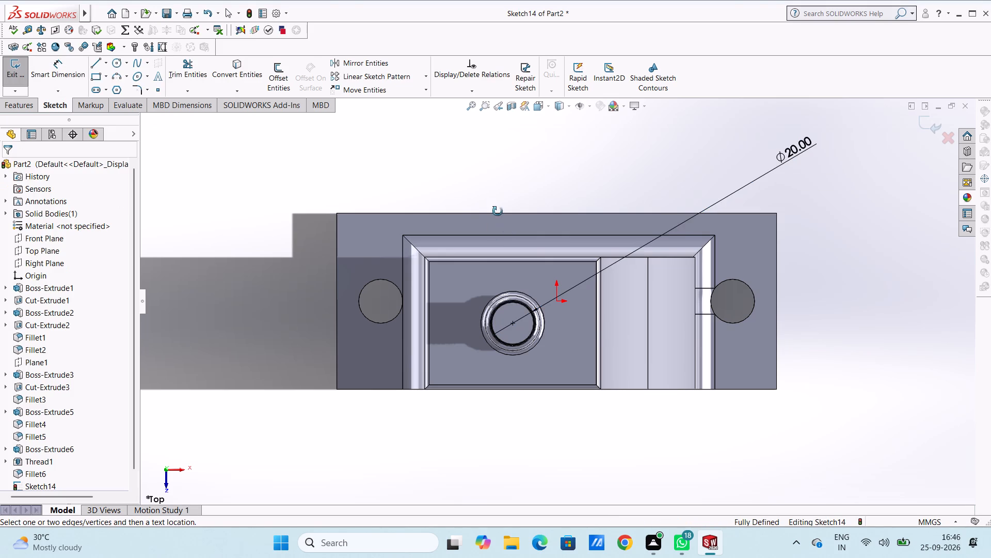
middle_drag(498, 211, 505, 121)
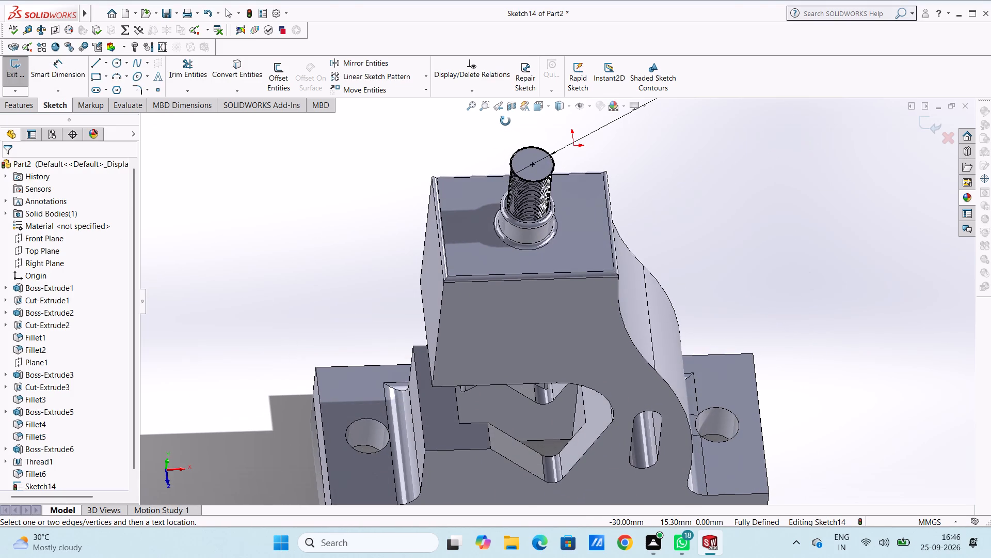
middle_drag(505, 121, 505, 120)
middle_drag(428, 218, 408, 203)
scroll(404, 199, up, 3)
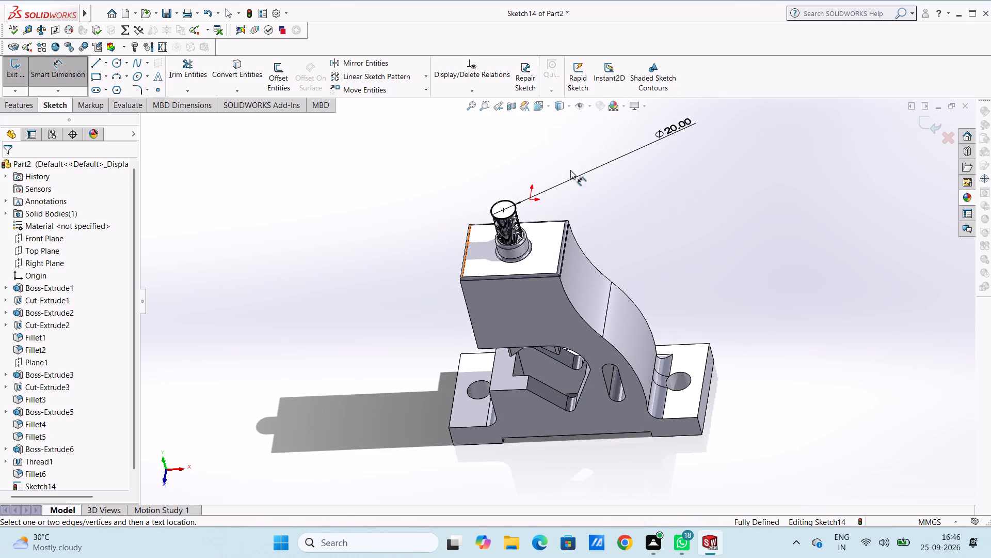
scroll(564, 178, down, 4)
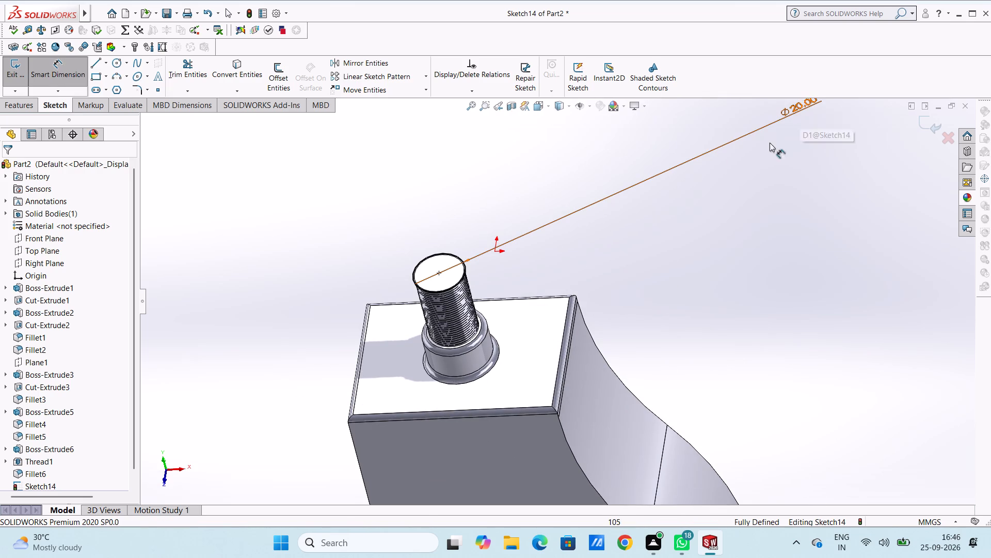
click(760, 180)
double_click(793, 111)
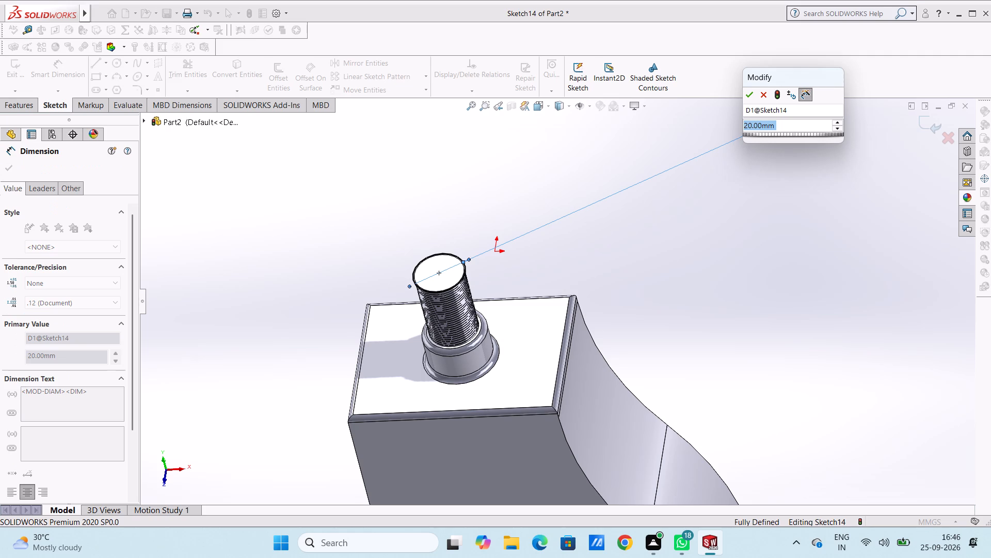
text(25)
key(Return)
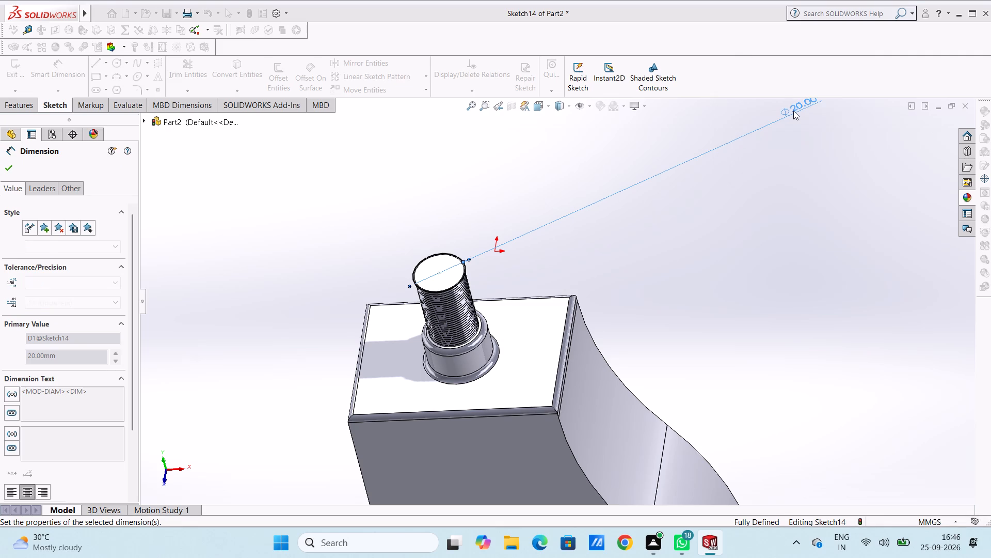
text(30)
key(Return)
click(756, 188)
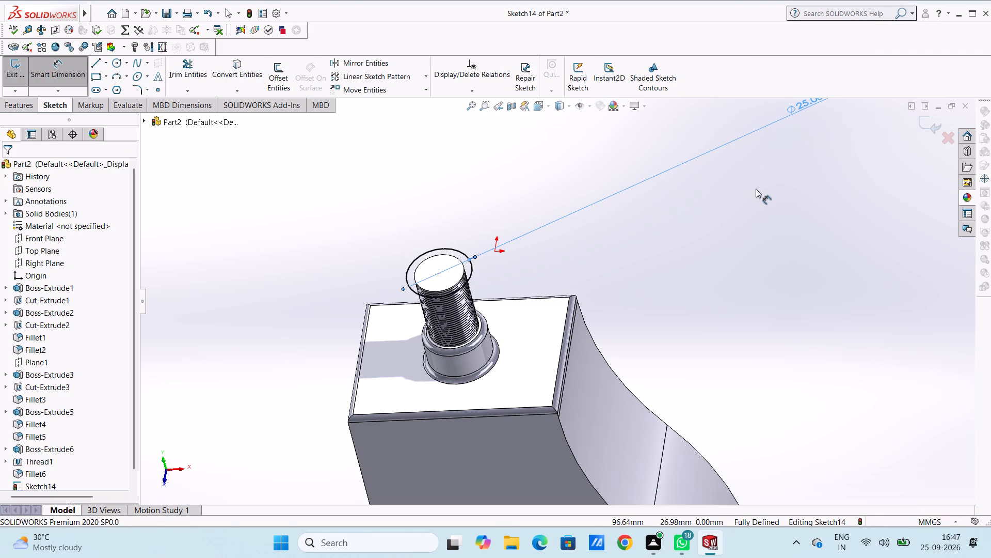
Set the shaft-top circle's diameter to 30 mm.
scroll(479, 191, down, 1)
middle_drag(356, 260, 373, 181)
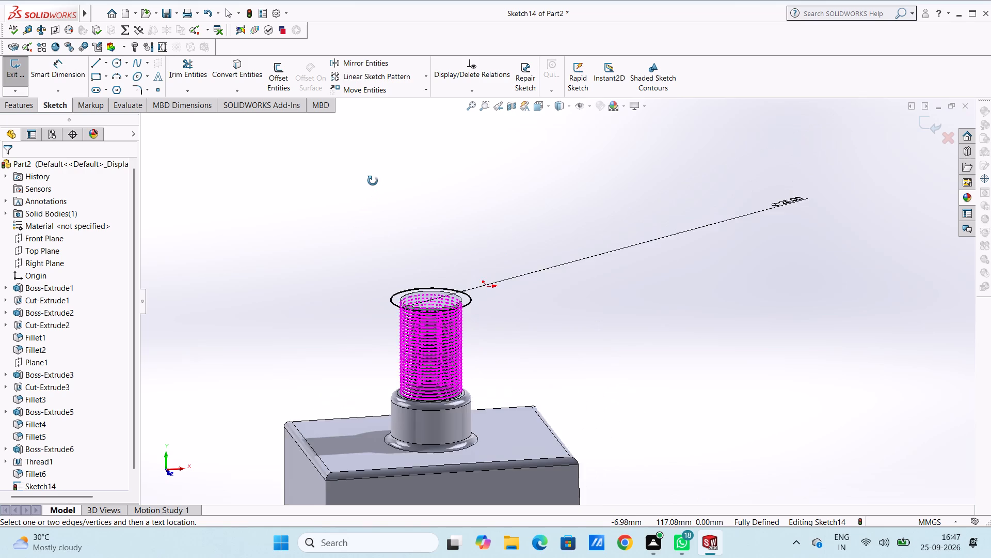
middle_drag(373, 181, 361, 182)
scroll(361, 199, up, 3)
middle_drag(403, 262, 401, 211)
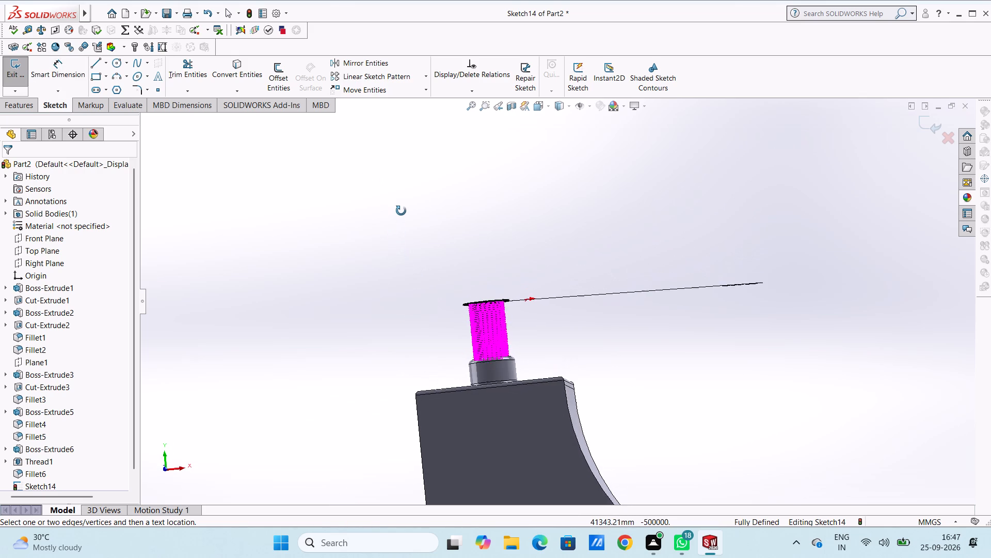
middle_drag(401, 211, 426, 324)
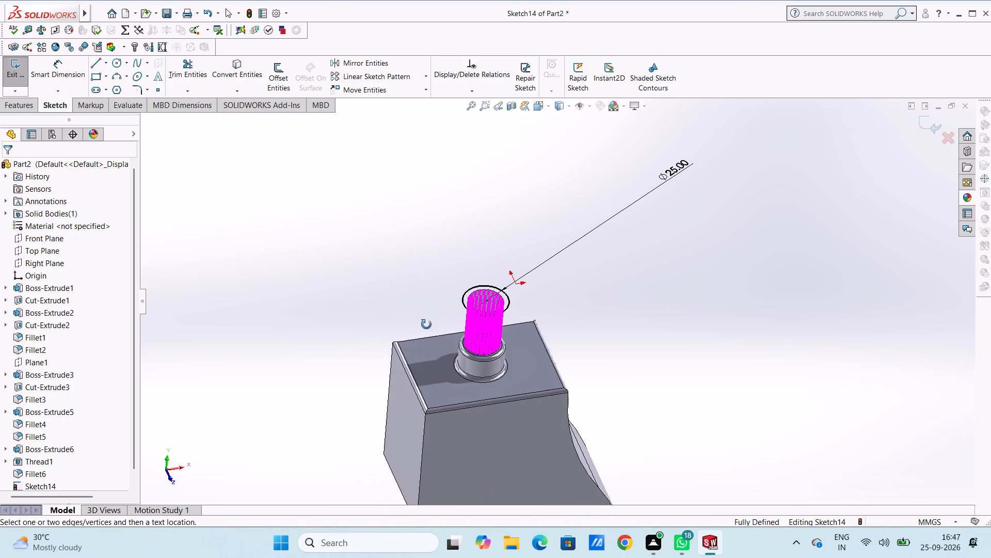
middle_drag(426, 324, 426, 329)
double_click(686, 158)
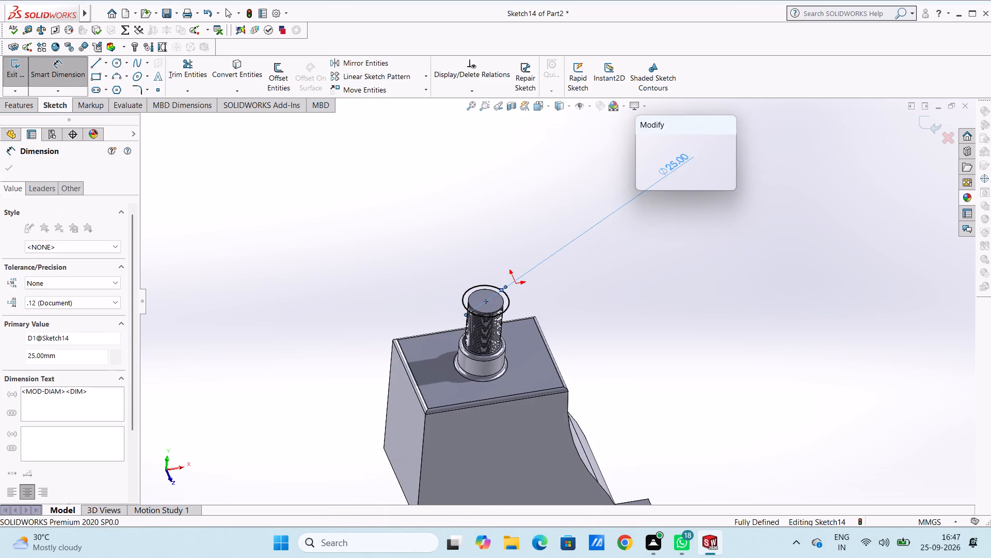
text(30)
key(Return)
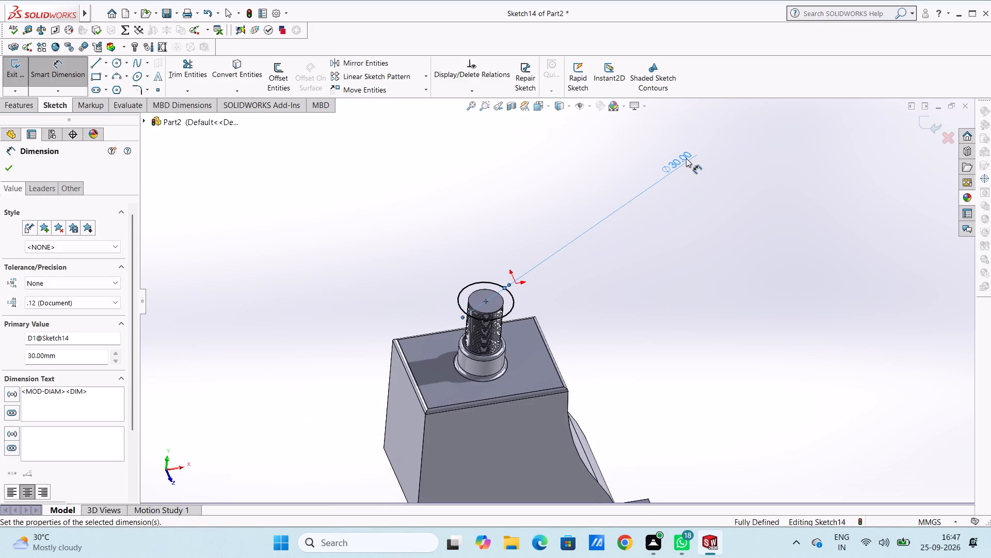
click(354, 269)
Extrude the 30 mm circle upward from the shaft's top face as a merged boss, blind depth 30 mm.
middle_drag(355, 252, 313, 220)
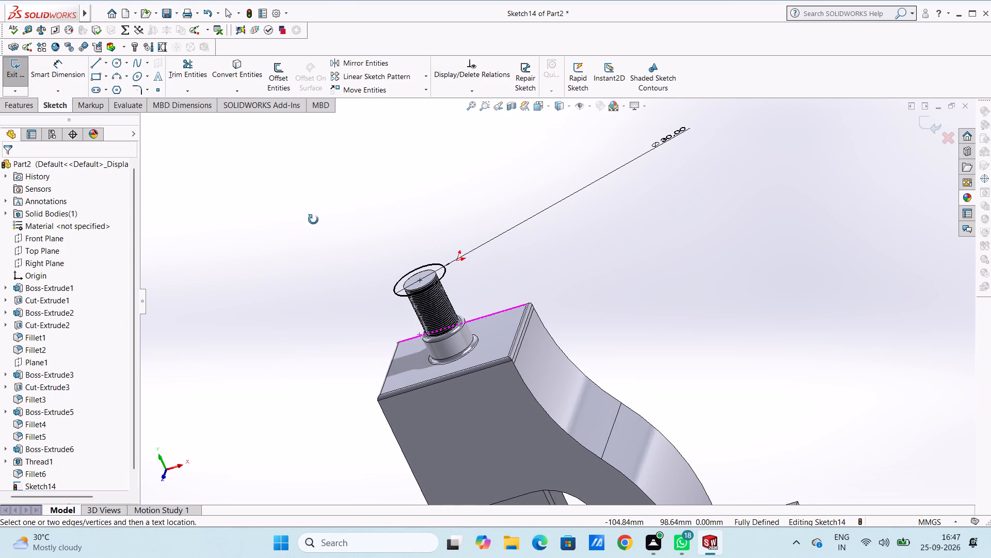
middle_drag(313, 220, 336, 194)
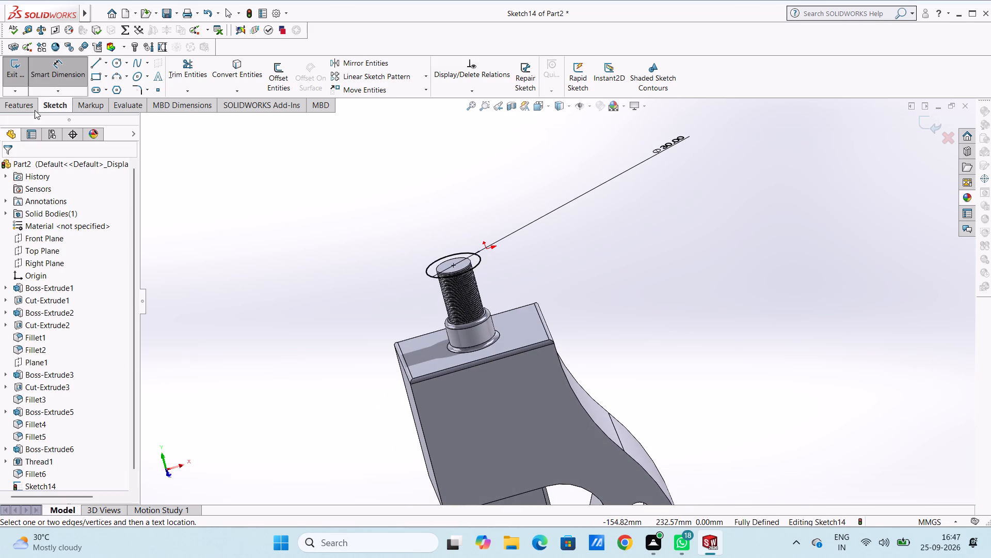
click(24, 103)
click(26, 65)
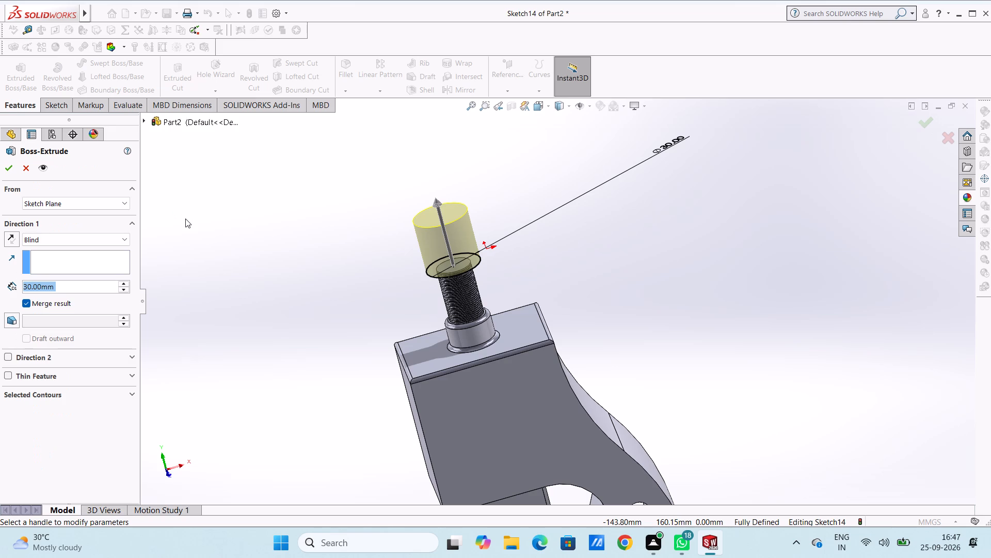
middle_drag(207, 247, 205, 208)
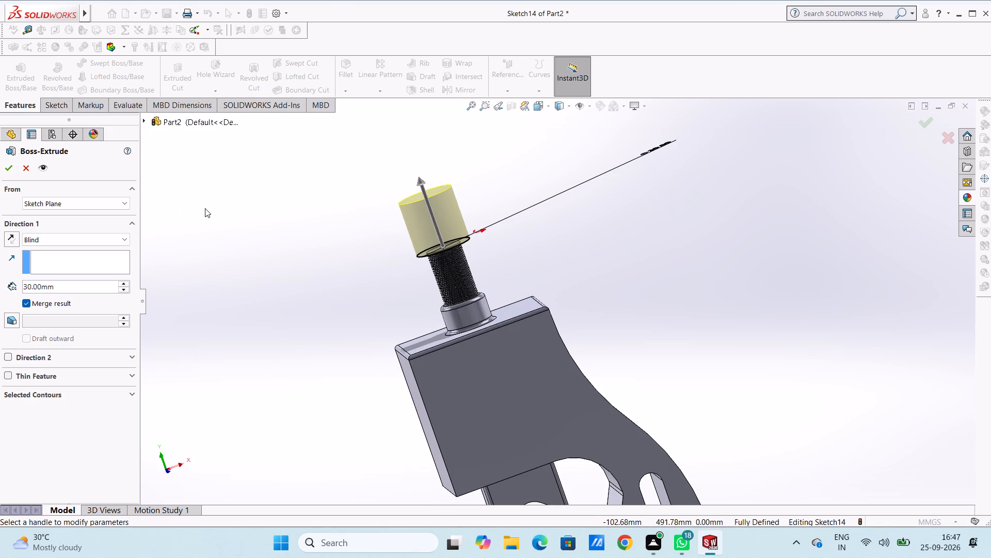
click(9, 171)
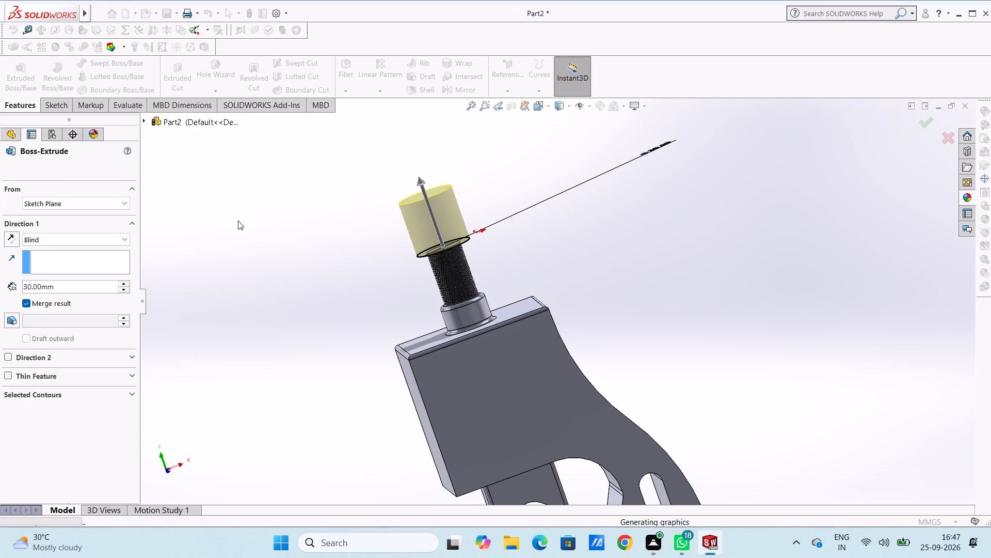
click(238, 221)
Fillet the lower outer edge of the cylindrical head above the threaded shaft with a 2 mm radius.
middle_drag(258, 226, 253, 221)
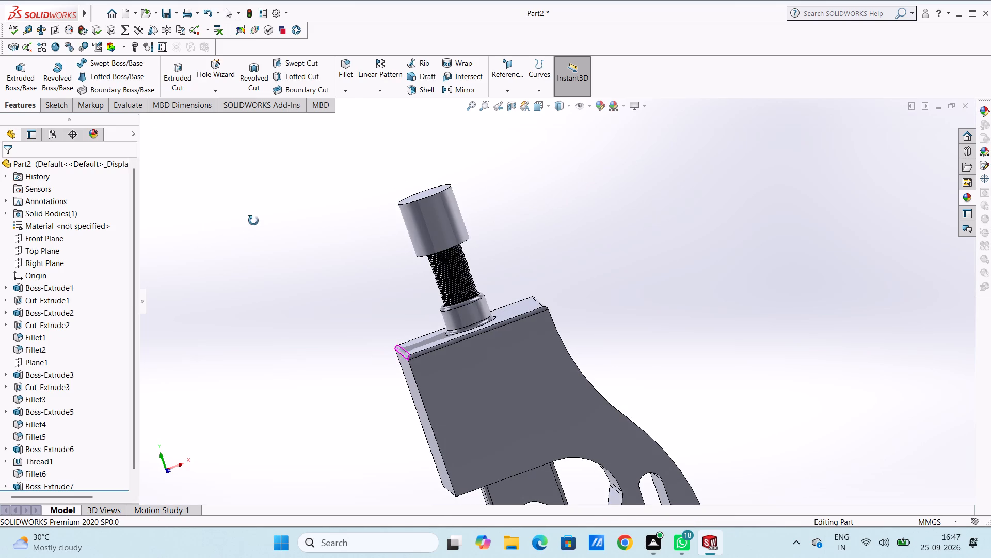
middle_drag(253, 221, 221, 191)
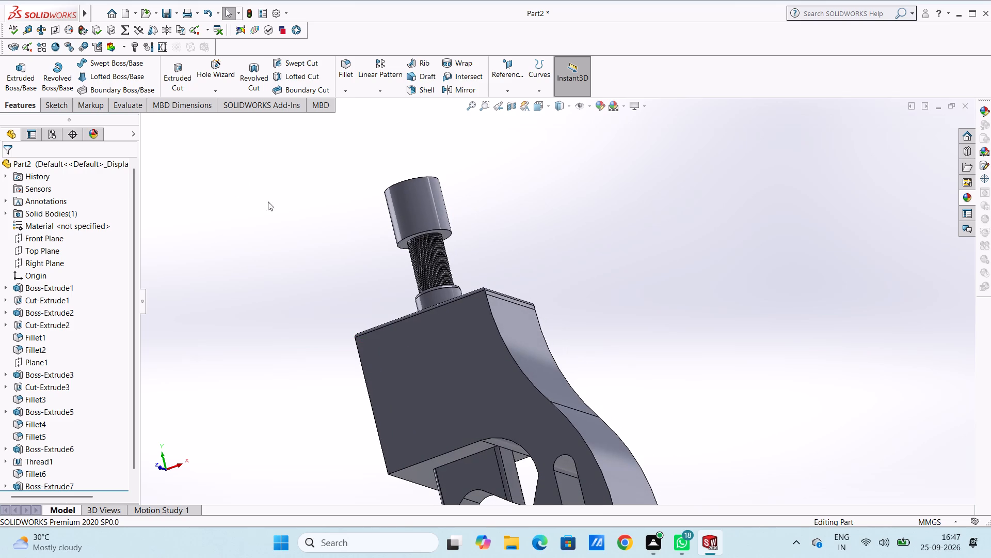
scroll(439, 242, down, 6)
click(342, 69)
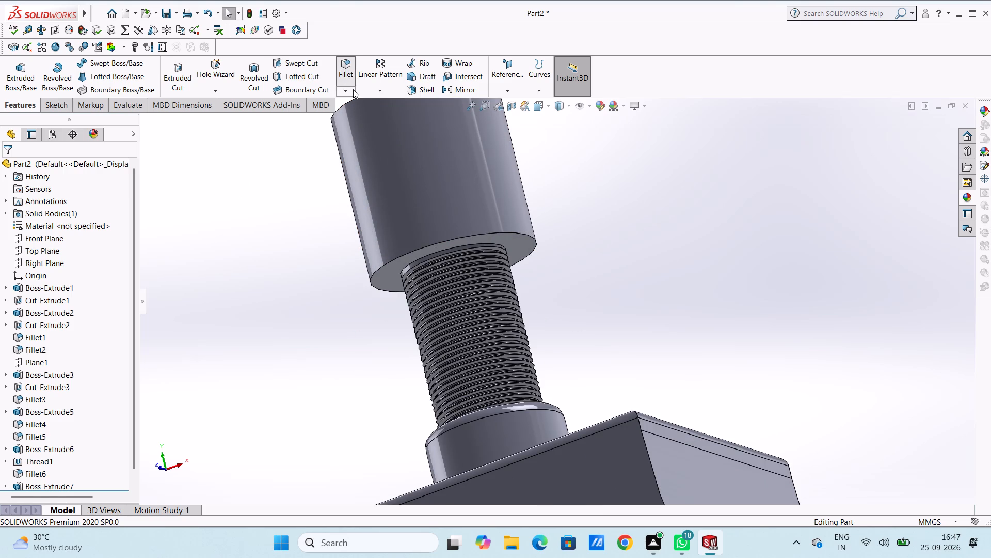
click(413, 251)
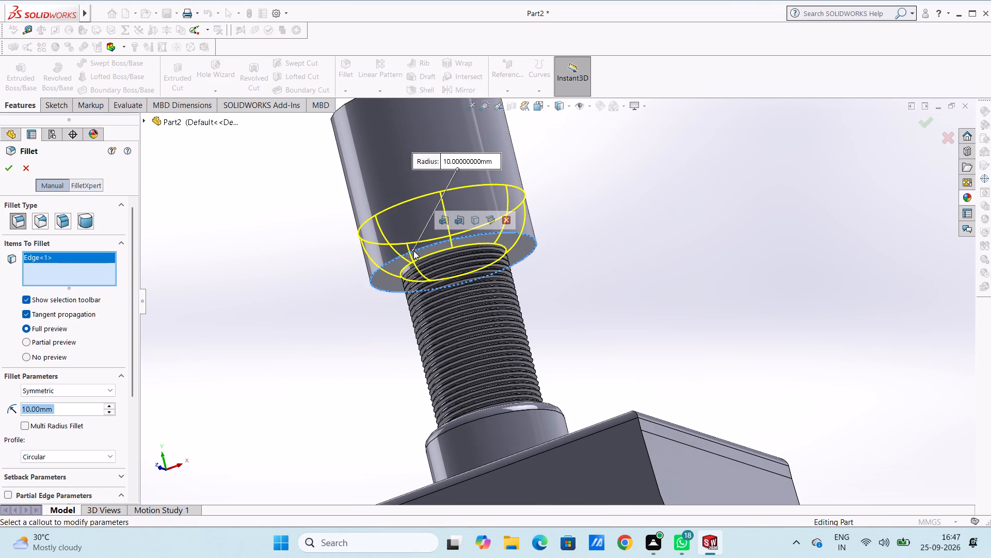
key(1)
key(Return)
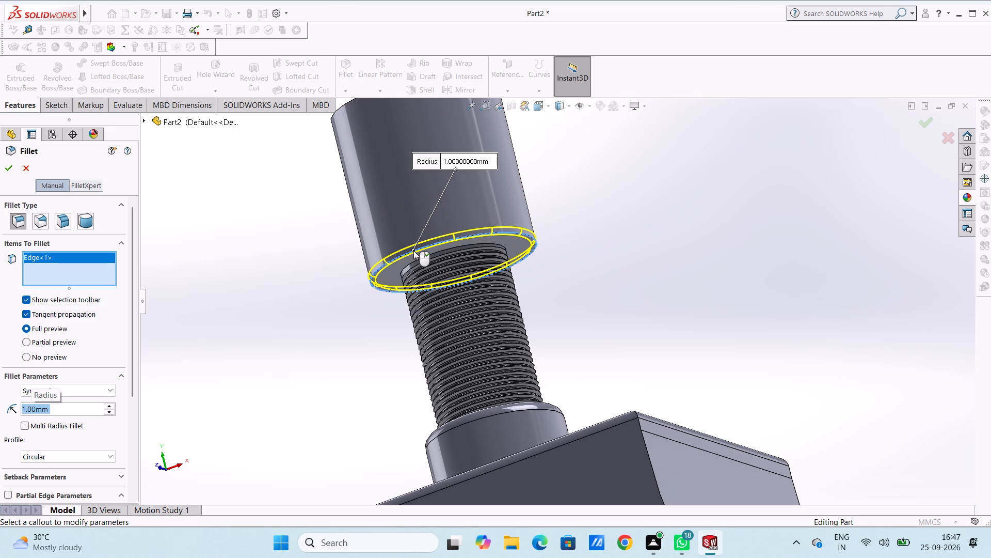
key(2)
key(Return)
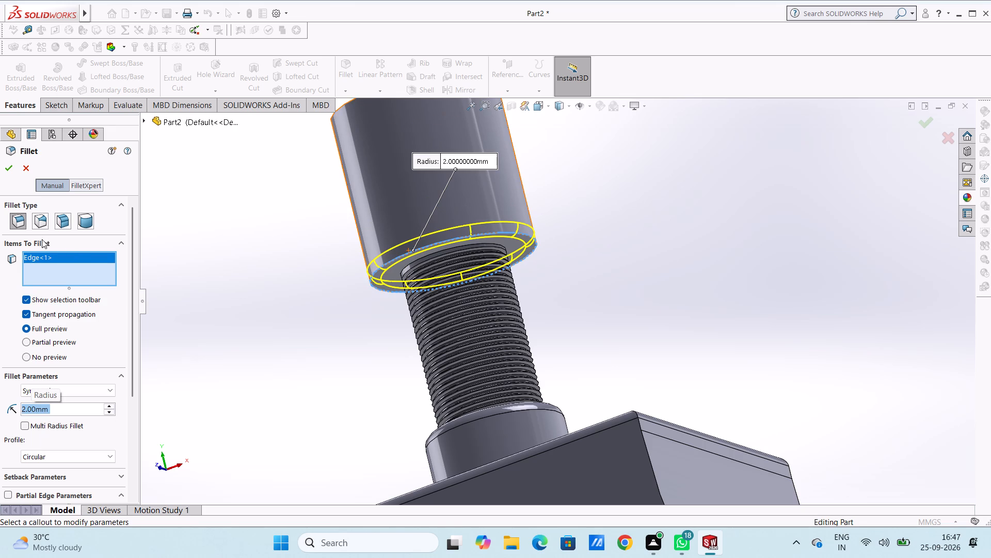
click(10, 170)
click(195, 264)
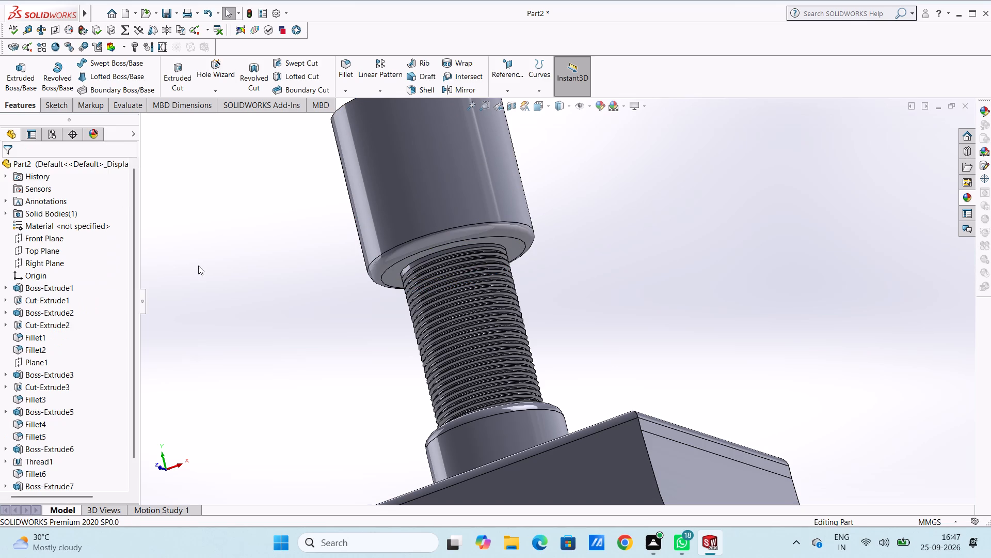
Fillet the top outer edge of the cylindrical head with a 2 mm radius.
key(ctrl+5)
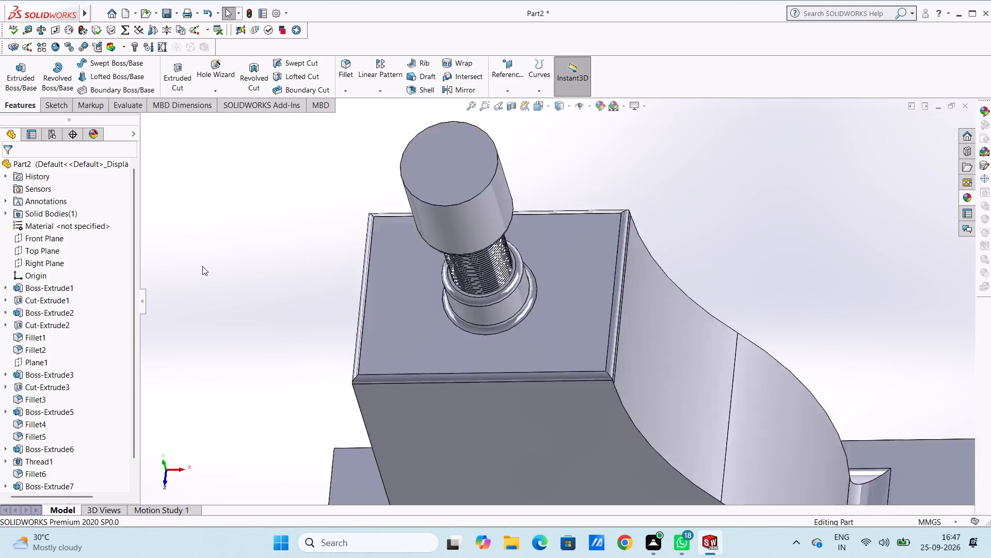
middle_drag(300, 377, 299, 299)
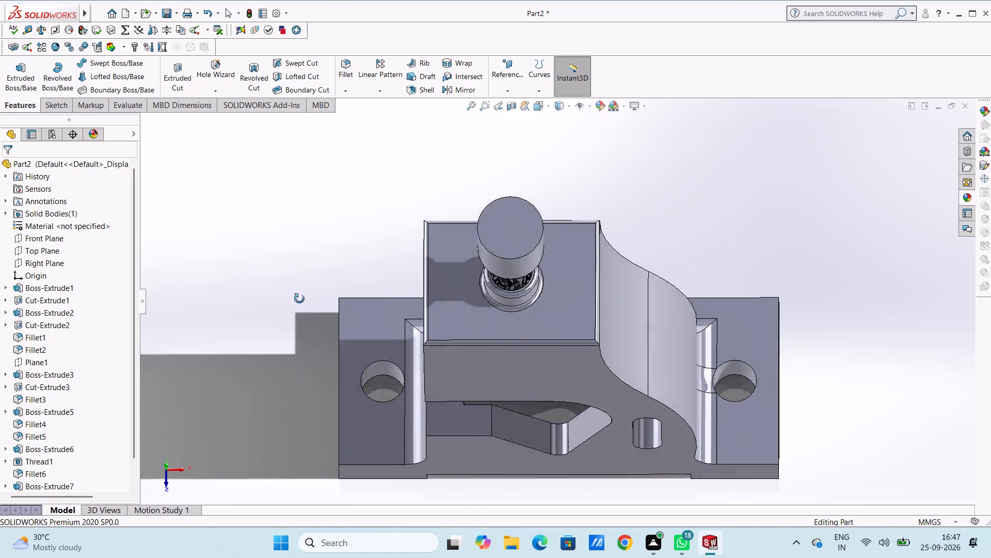
middle_drag(299, 299, 289, 281)
scroll(541, 112, down, 5)
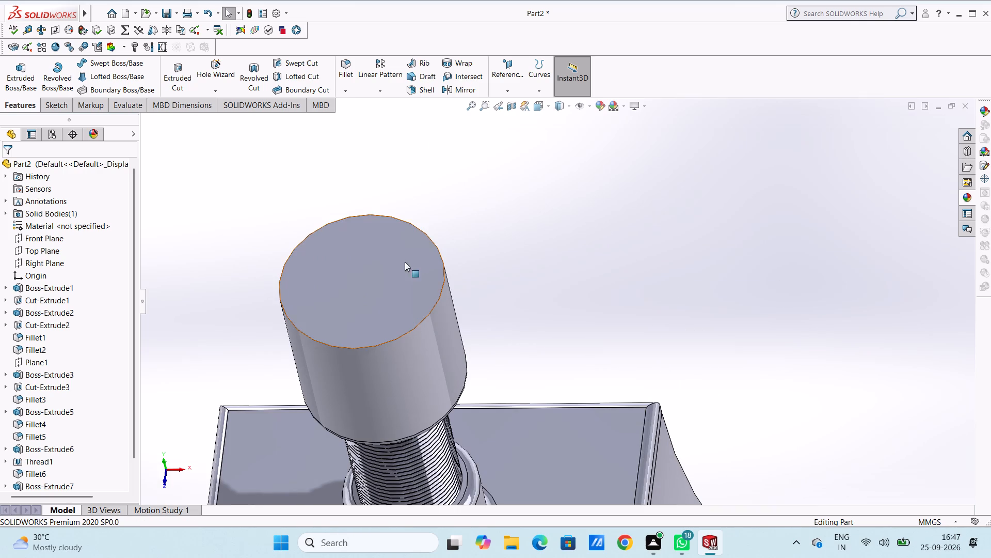
click(339, 65)
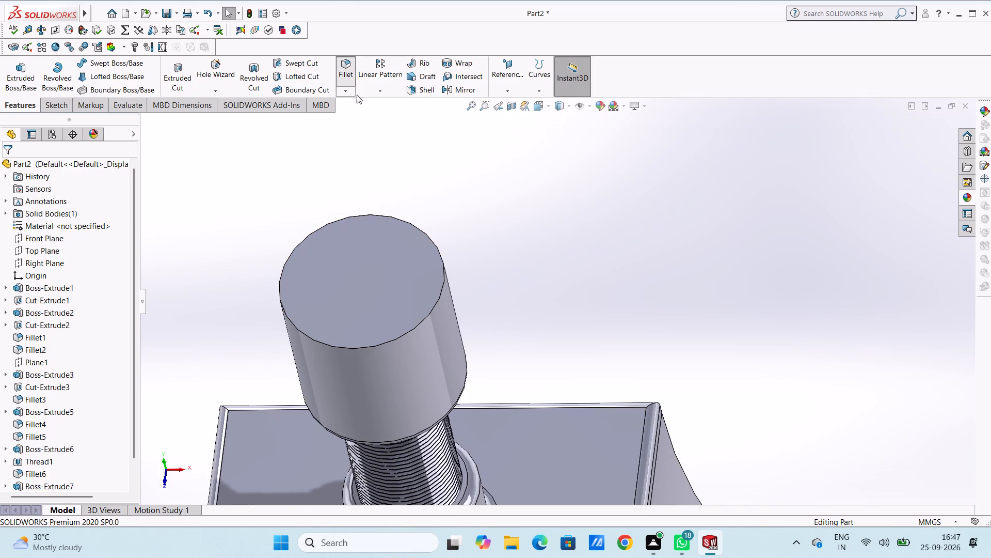
click(381, 345)
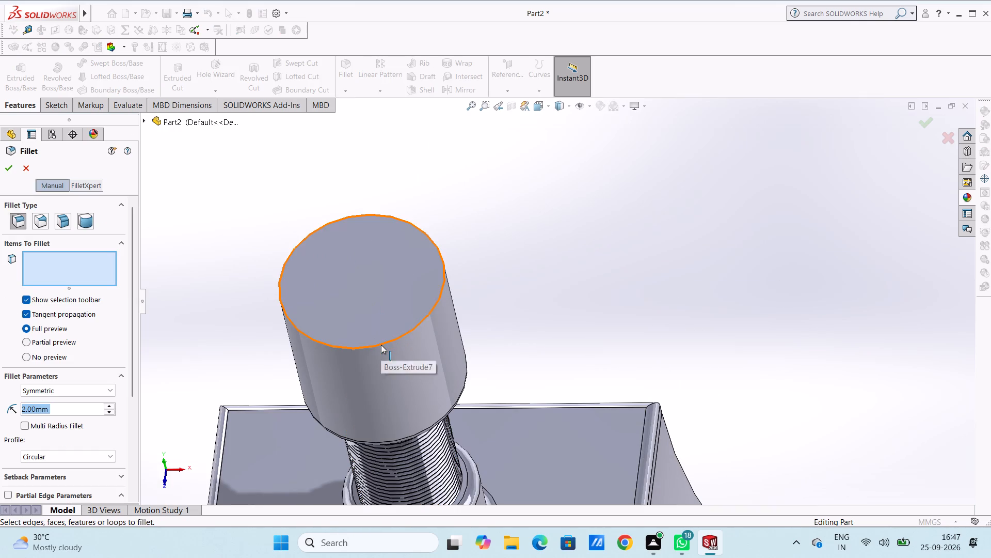
click(8, 168)
click(201, 212)
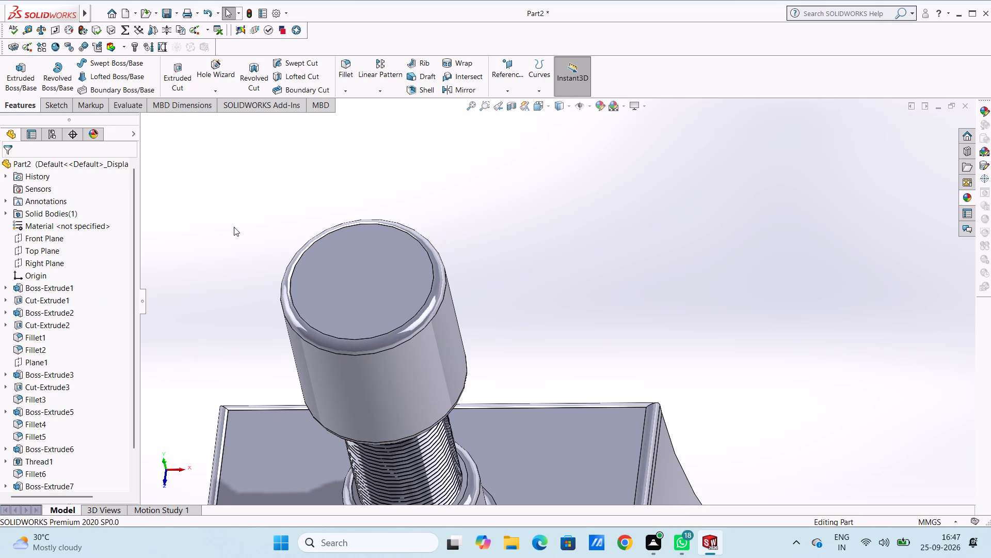
Create a reference plane offset 10 mm from the Front Plane, passing through the screw shaft's axis.
scroll(237, 229, down, 1)
middle_drag(249, 241, 290, 205)
scroll(281, 207, up, 5)
middle_drag(316, 267, 297, 265)
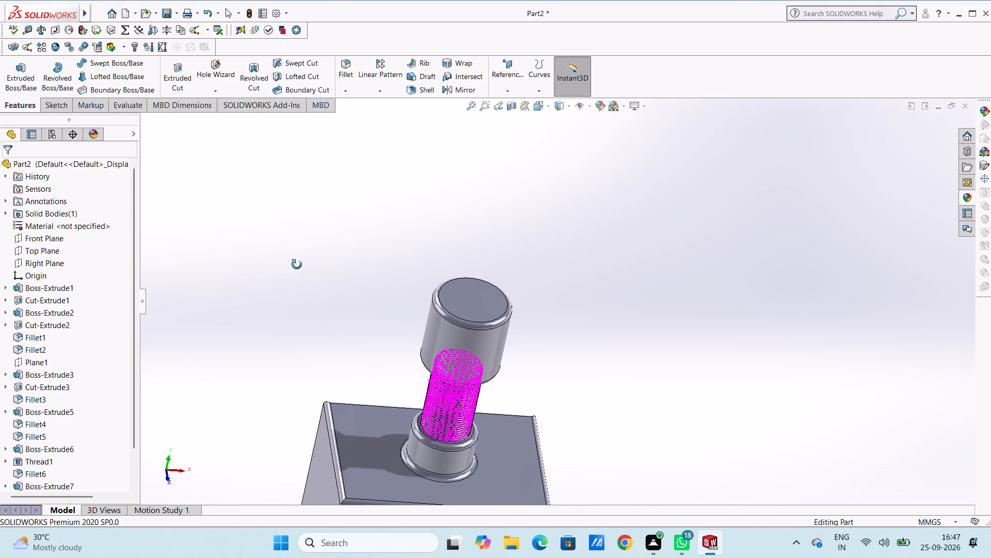
middle_drag(297, 265, 283, 268)
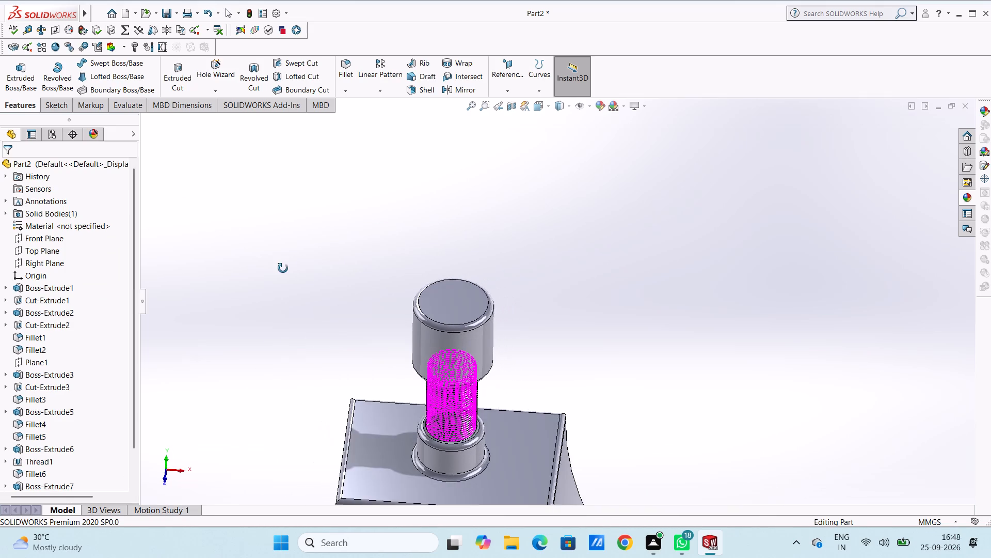
middle_drag(283, 268, 290, 267)
scroll(290, 267, up, 1)
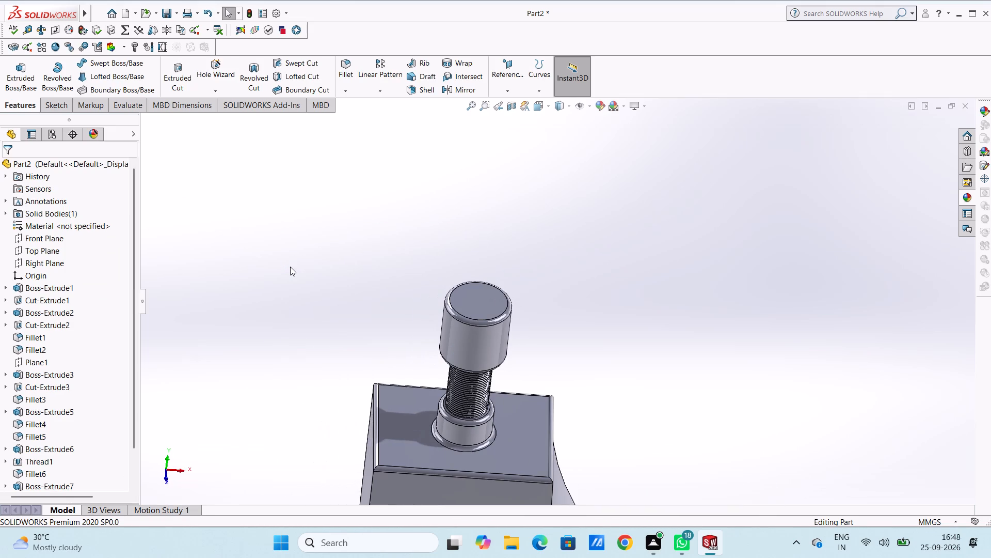
key(ctrl+5)
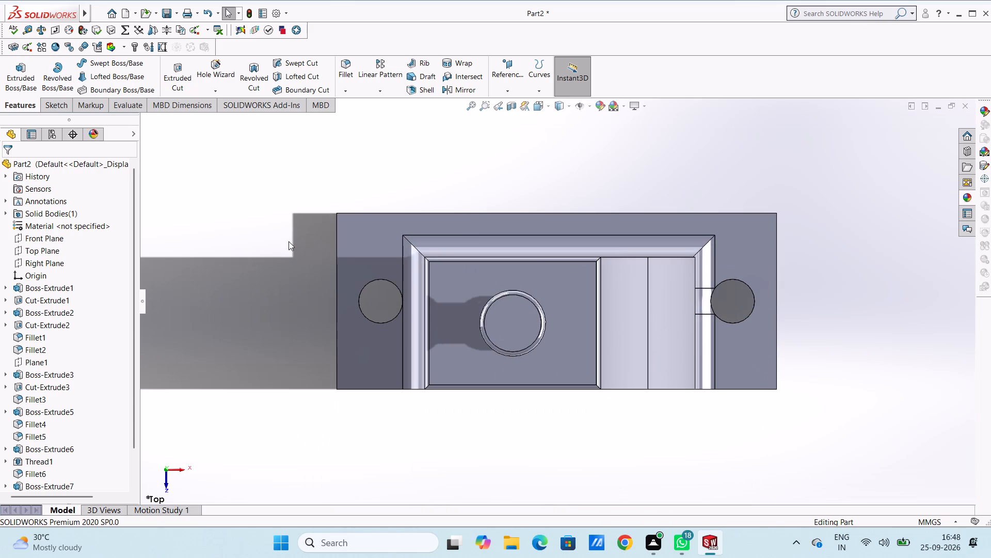
click(507, 71)
click(526, 104)
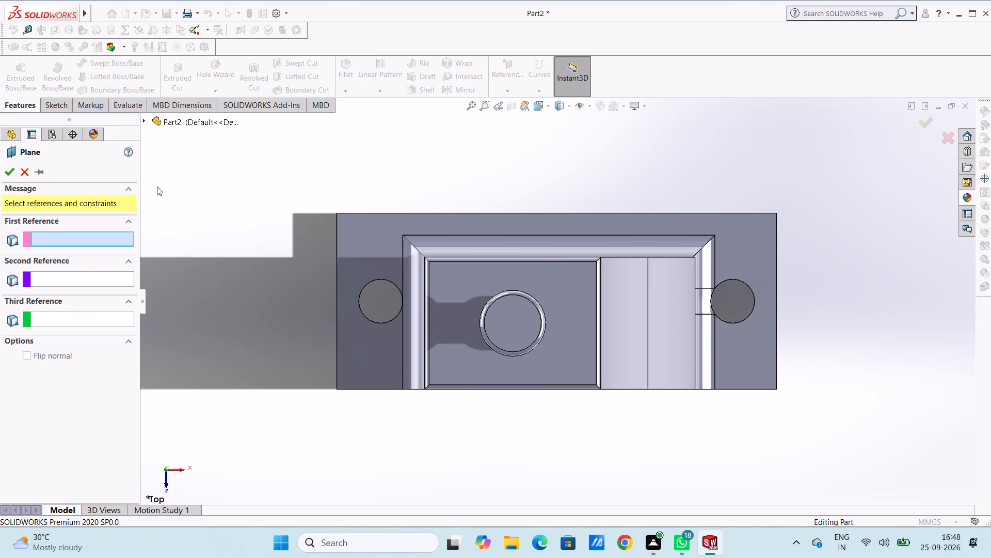
click(195, 120)
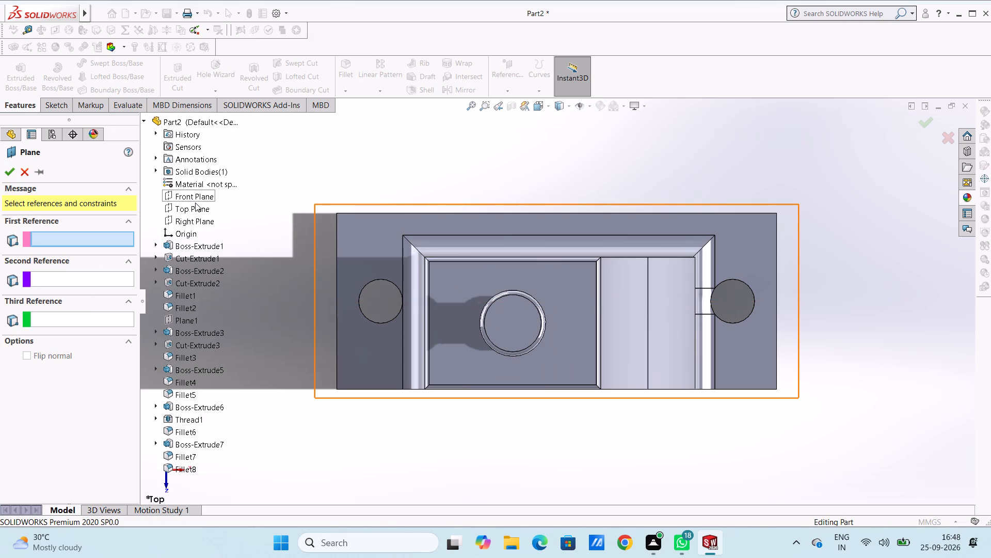
click(197, 199)
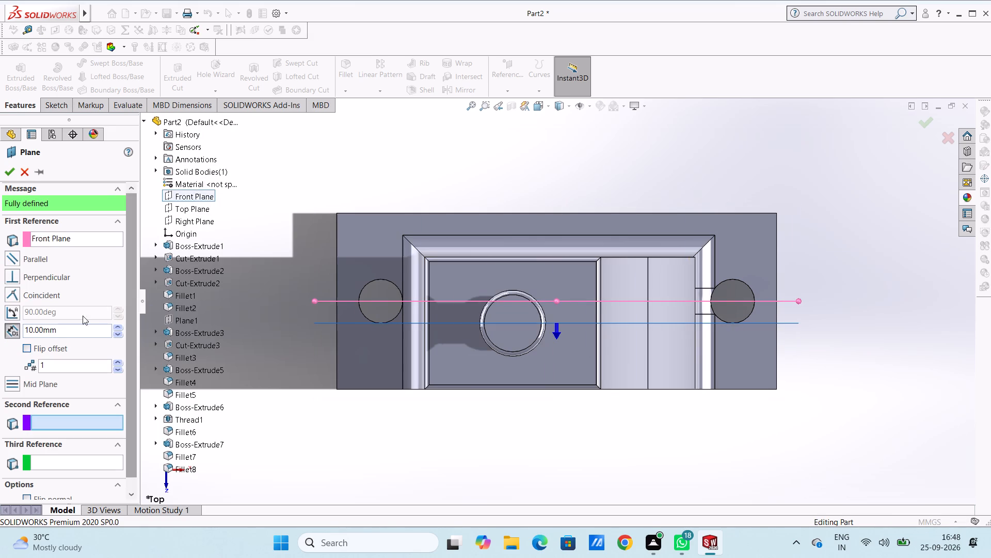
double_click(74, 329)
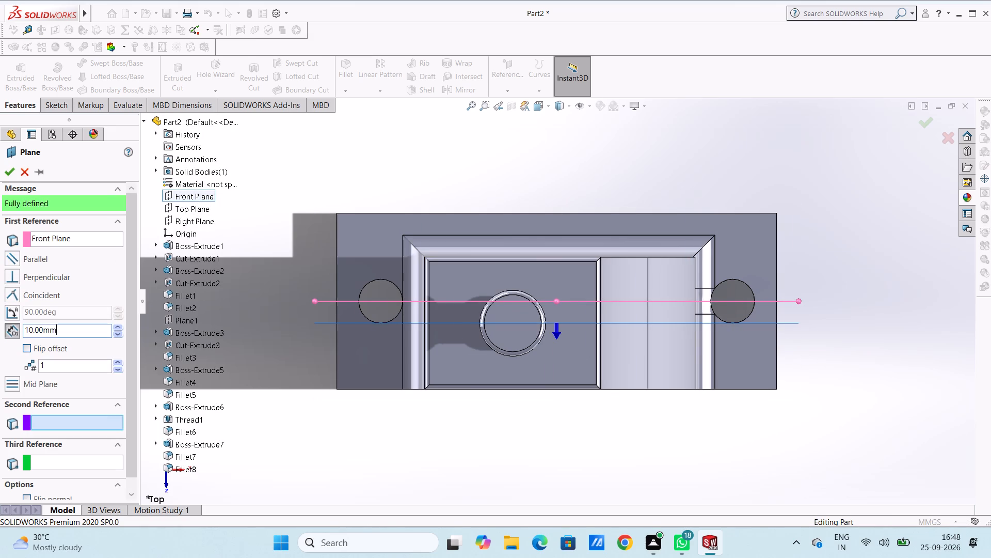
text(10)
key(Return)
click(9, 175)
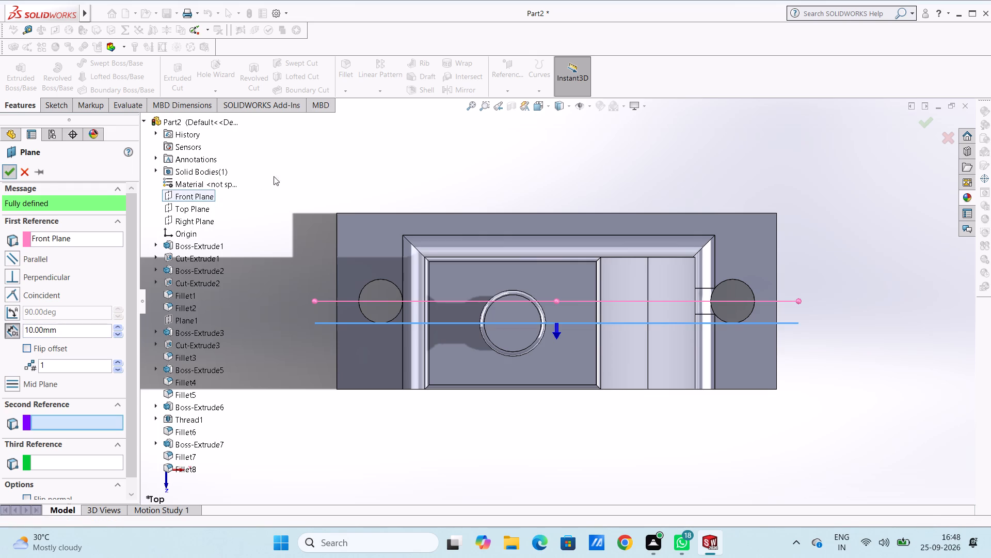
click(295, 163)
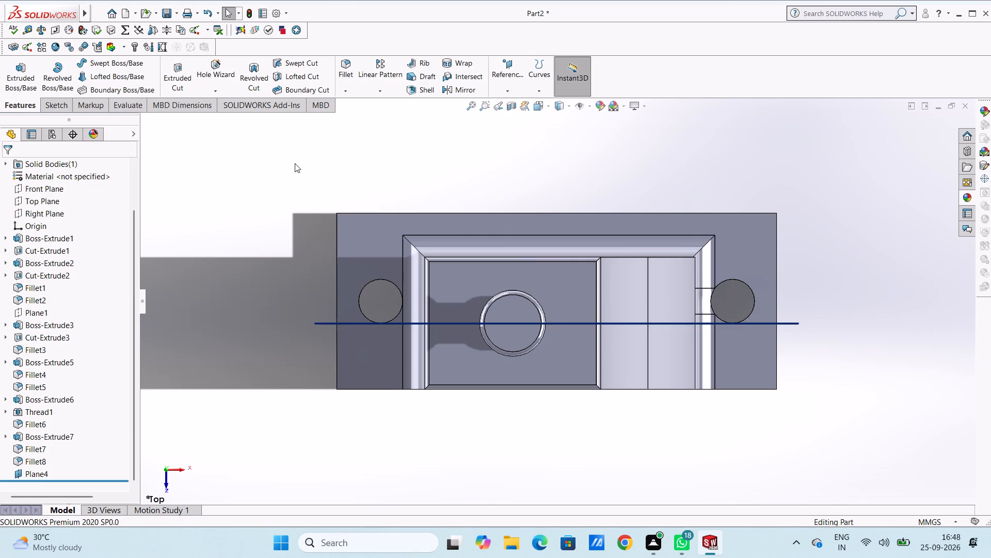
Sketch a circle of 8 mm radius on the new offset plane, centred on the cylindrical head about 15 mm below its top.
key(ctrl+1)
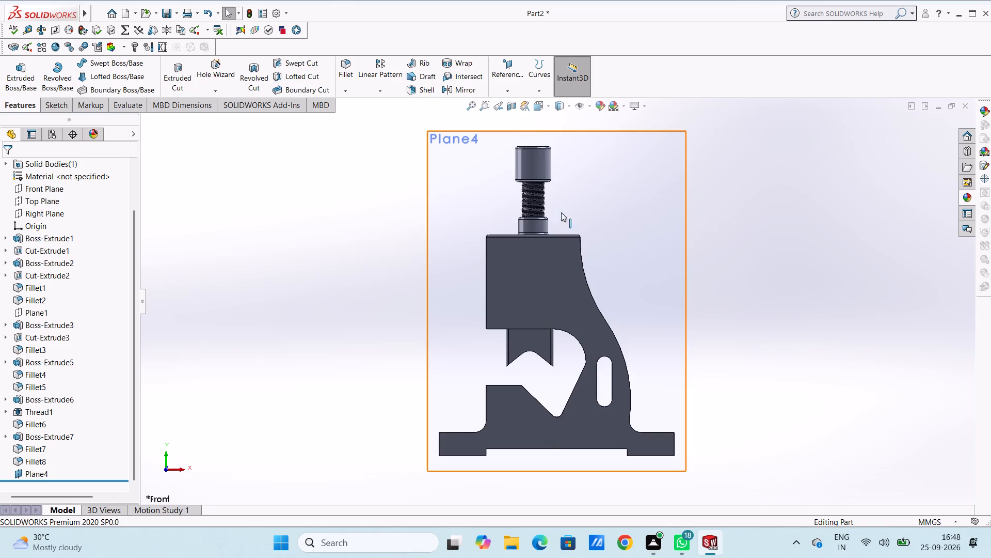
click(455, 200)
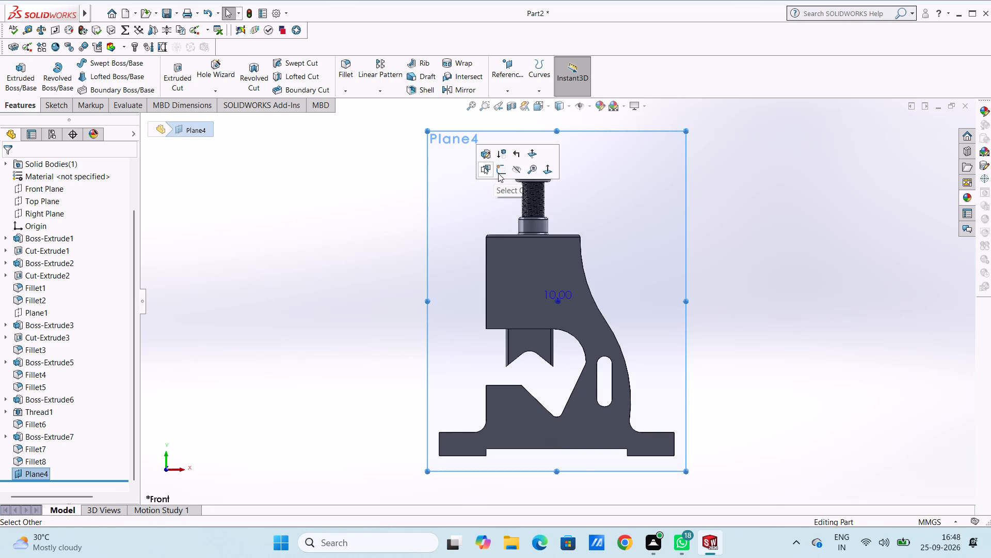
click(499, 173)
click(384, 210)
scroll(502, 173, up, 2)
scroll(552, 181, down, 2)
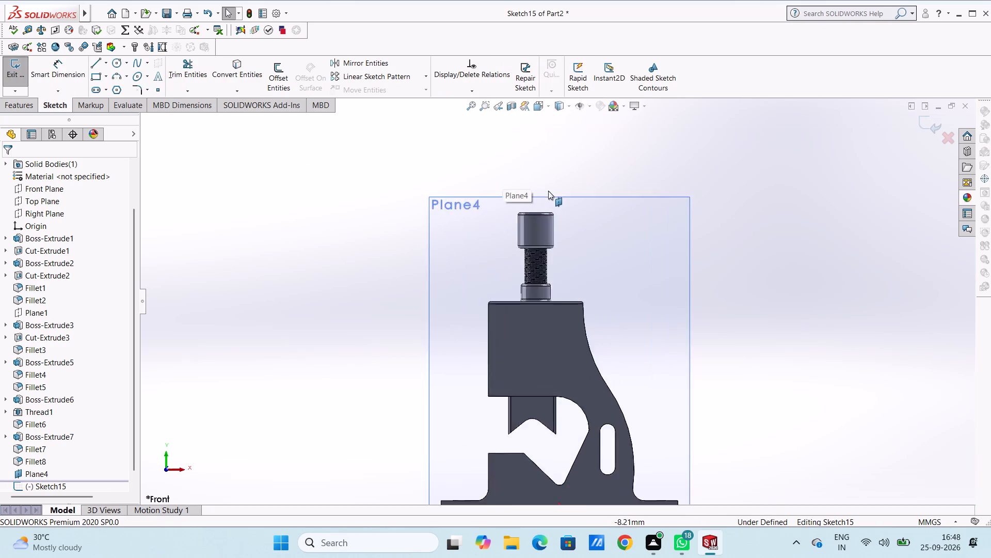
scroll(548, 191, down, 1)
scroll(537, 249, down, 1)
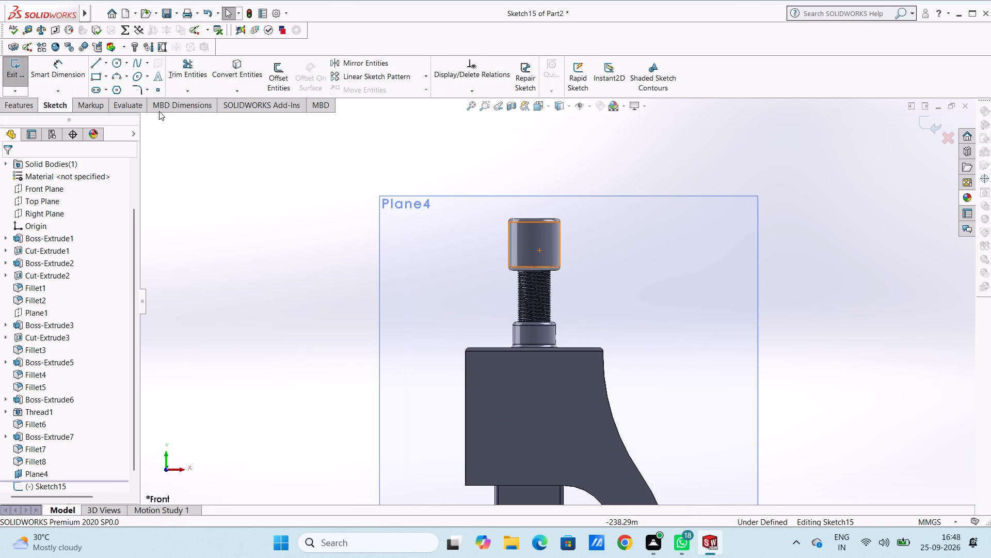
click(119, 63)
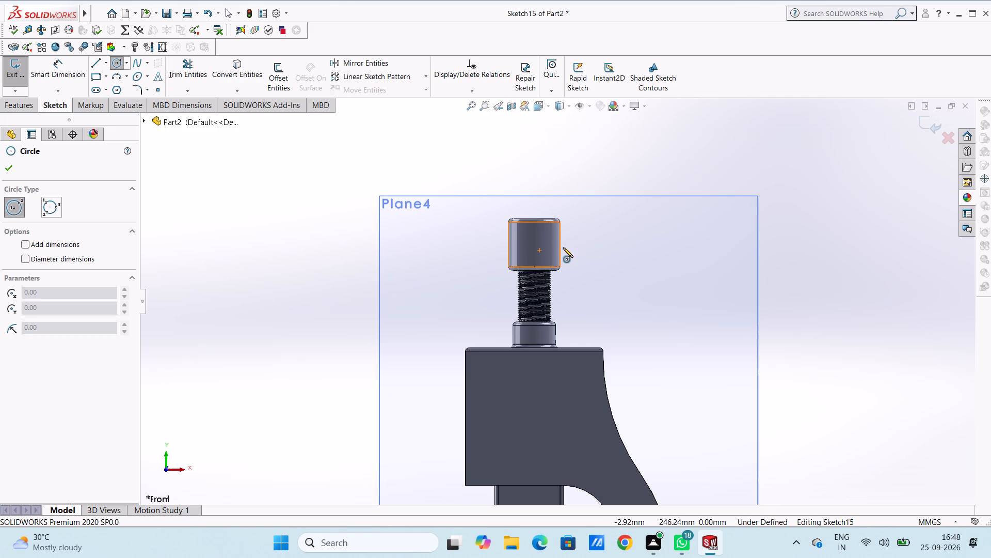
click(535, 245)
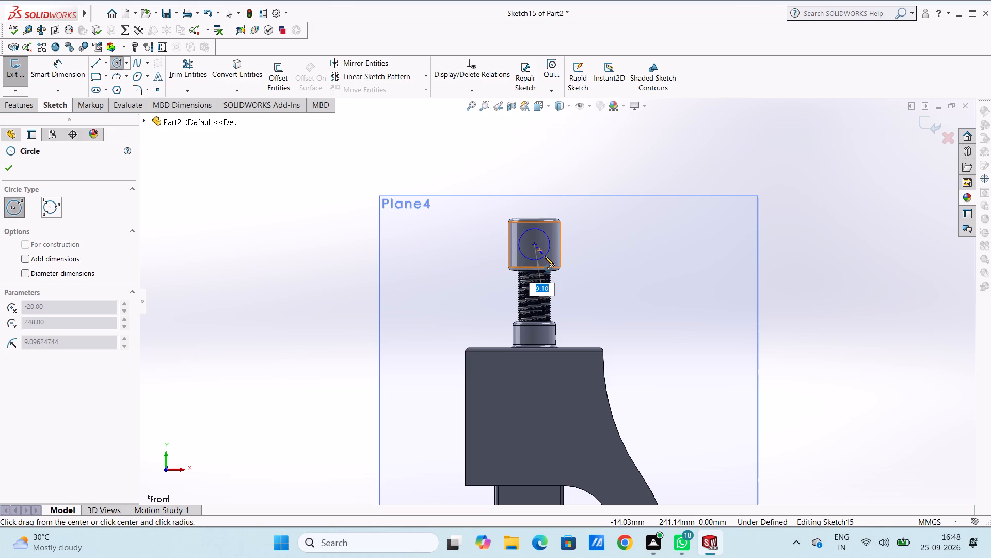
key(8)
key(Return)
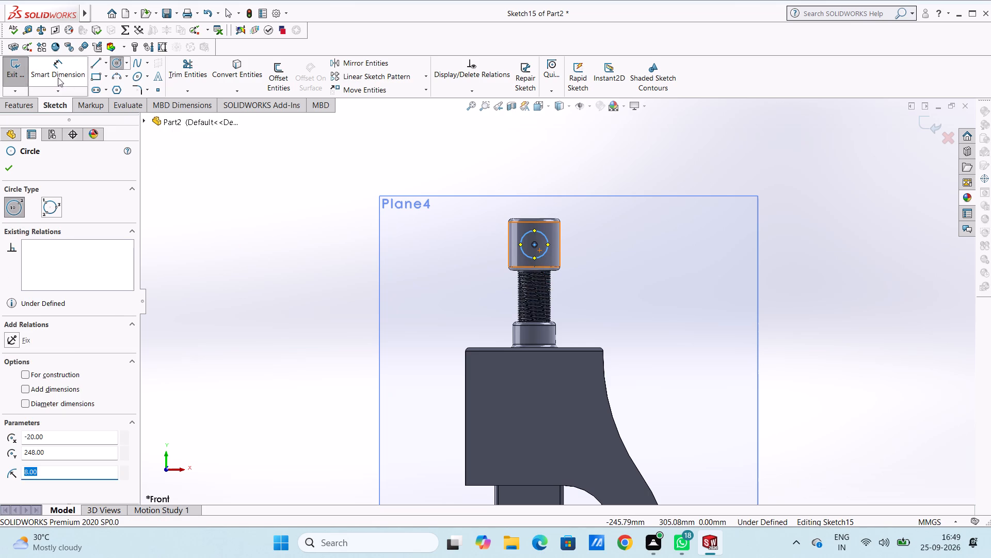
Add a diameter dimension to the circle on the head, accepting its current size.
click(58, 78)
click(529, 233)
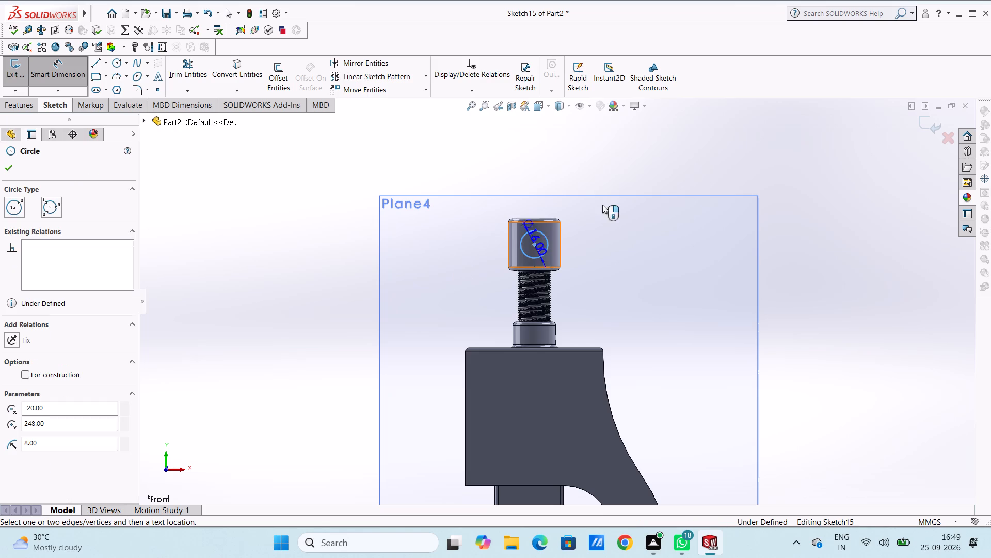
click(855, 218)
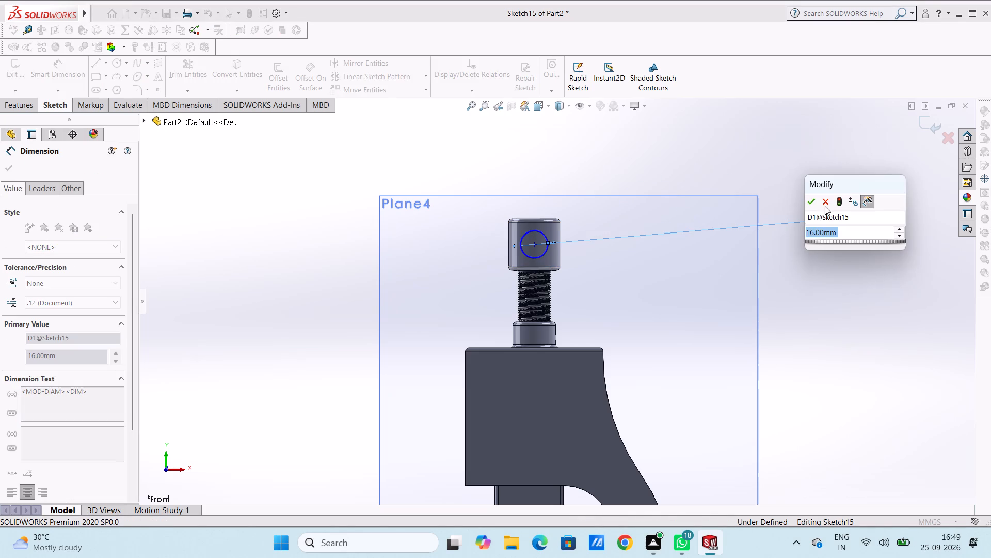
click(811, 205)
click(781, 159)
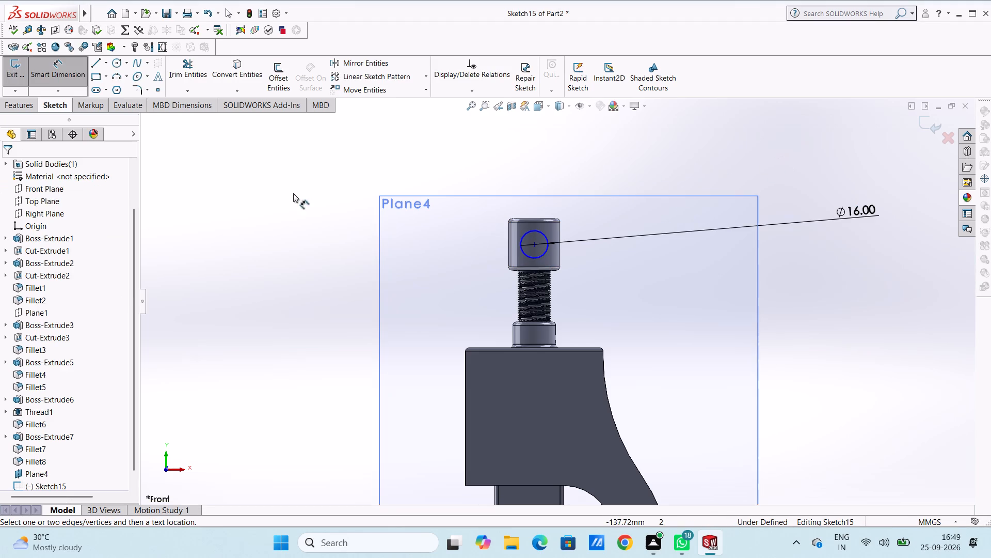
Dimension the circle's centre vertically from the head's top edge and horizontally from the head's side edge, accepting the current distances.
click(535, 245)
click(536, 218)
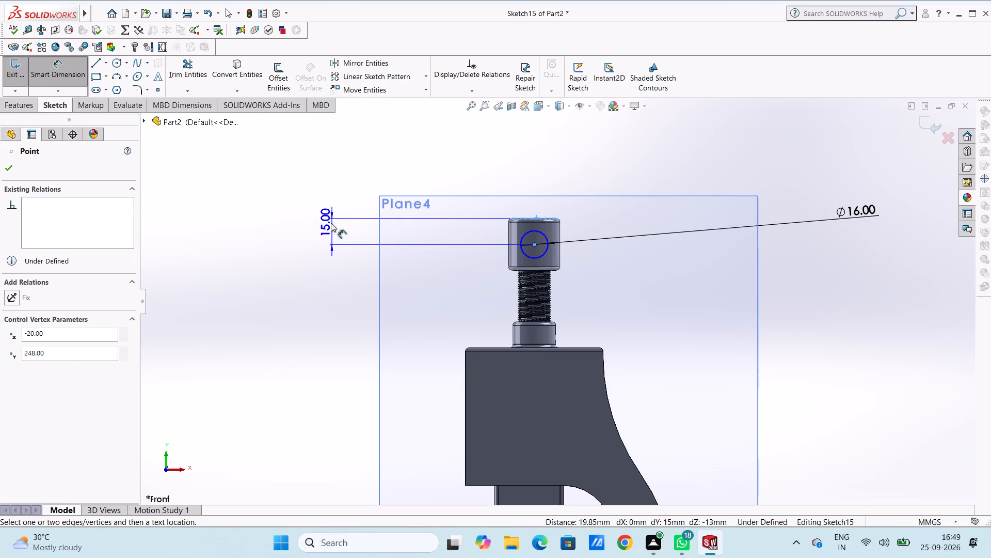
click(331, 222)
click(286, 208)
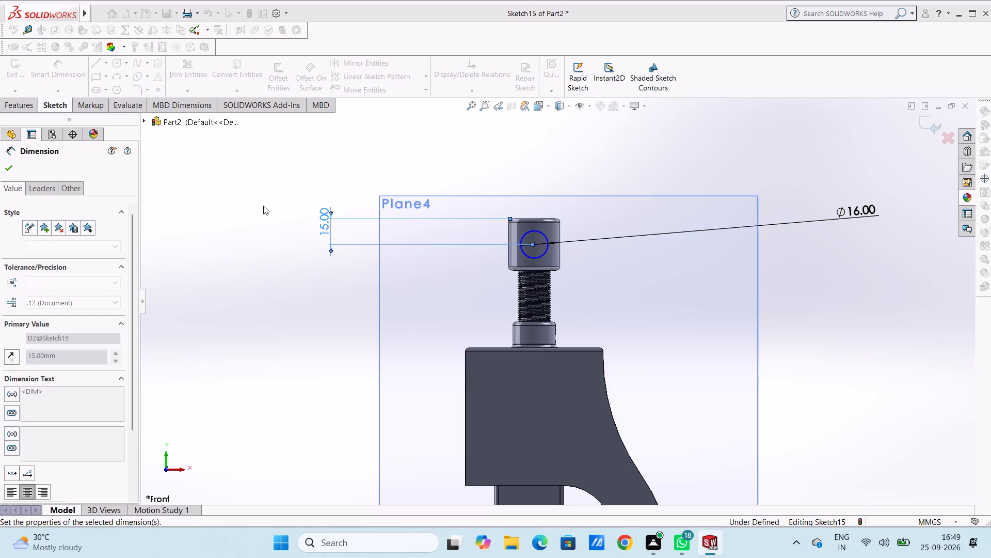
click(263, 206)
click(534, 243)
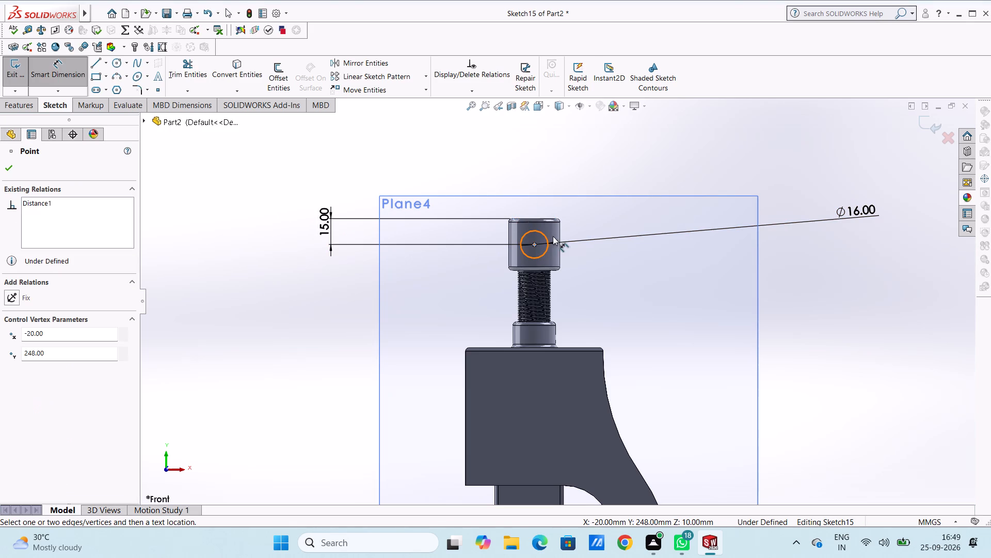
click(561, 226)
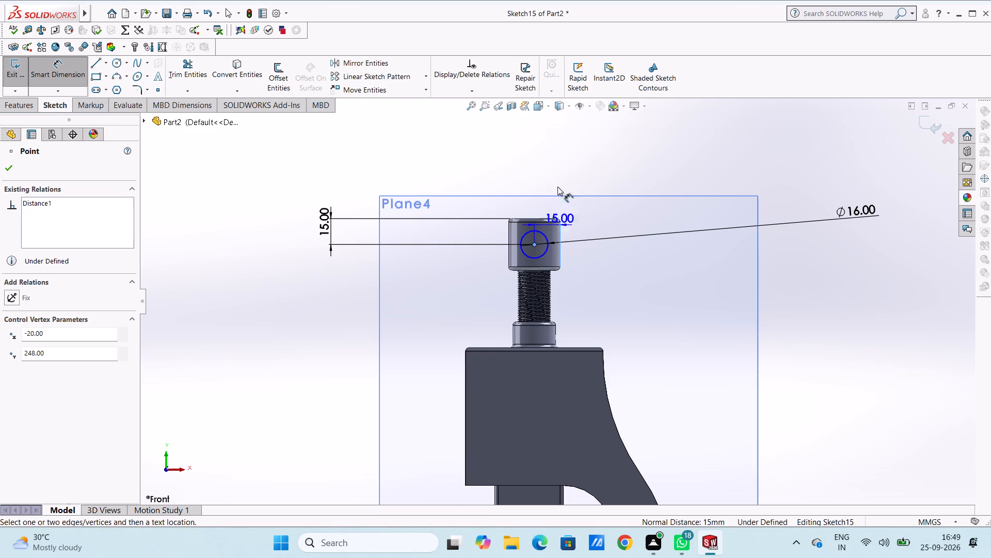
click(551, 146)
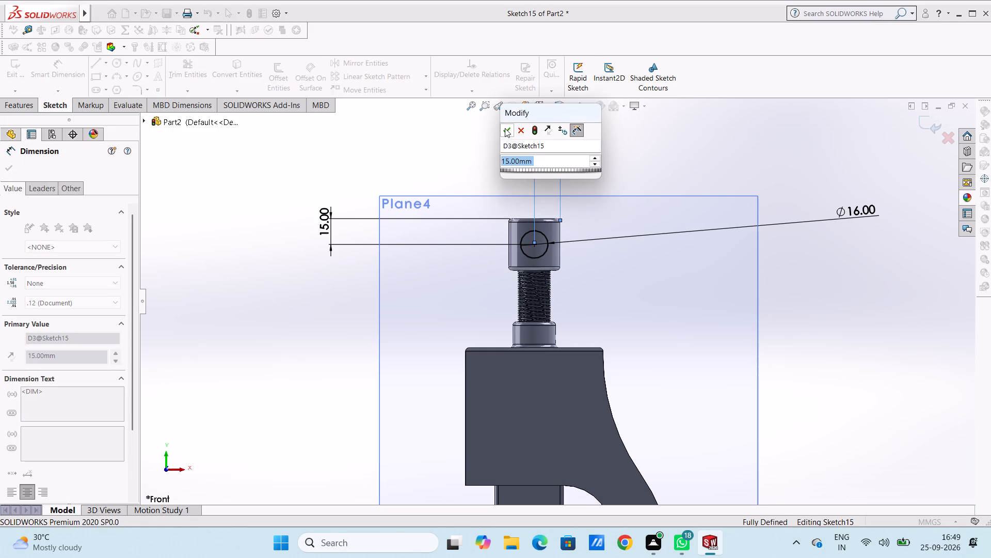
click(505, 128)
click(462, 145)
Extrude the 16 mm circle as a merged Mid Plane boss with a total depth of 160 mm, forming the crossbar through the head.
scroll(462, 145, up, 2)
middle_drag(465, 164, 488, 184)
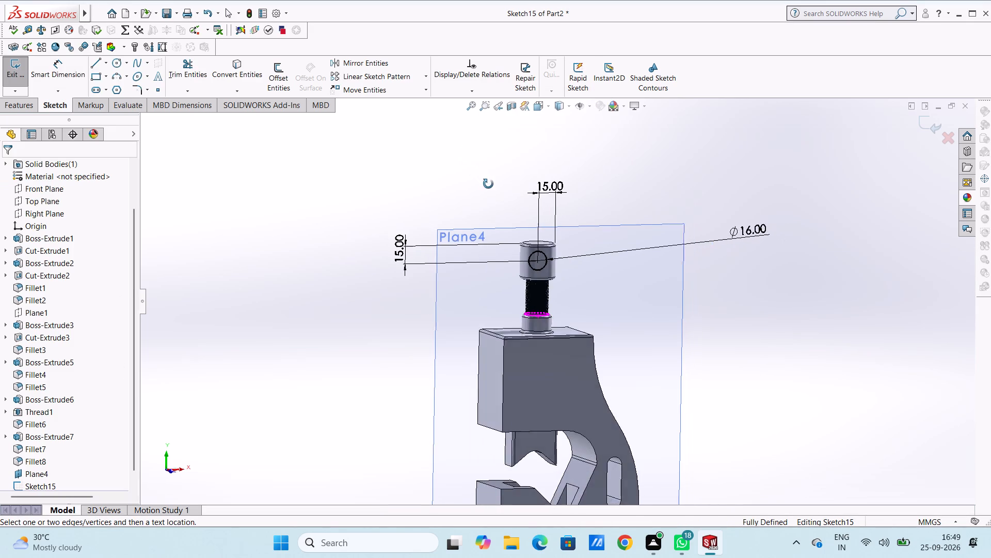
middle_drag(488, 184, 492, 190)
click(26, 111)
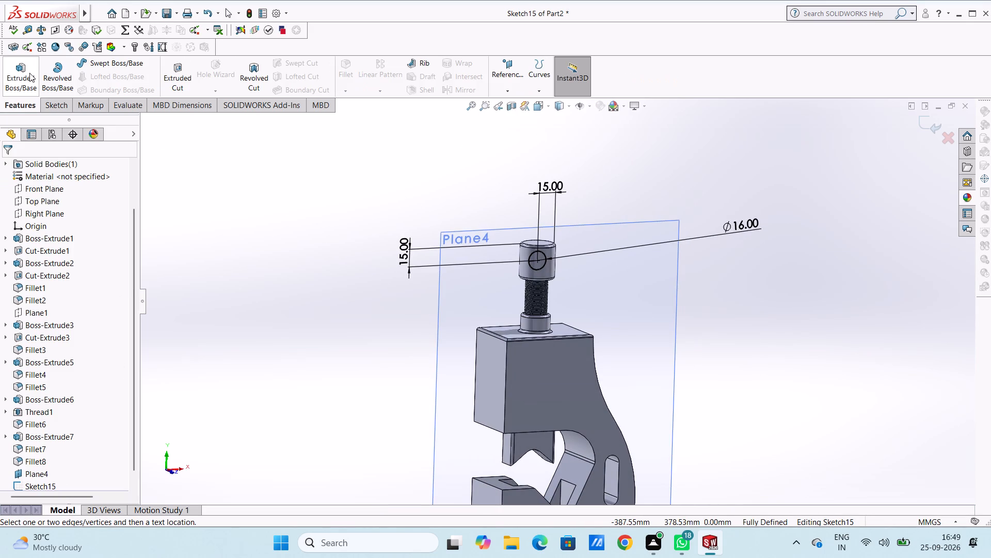
click(26, 70)
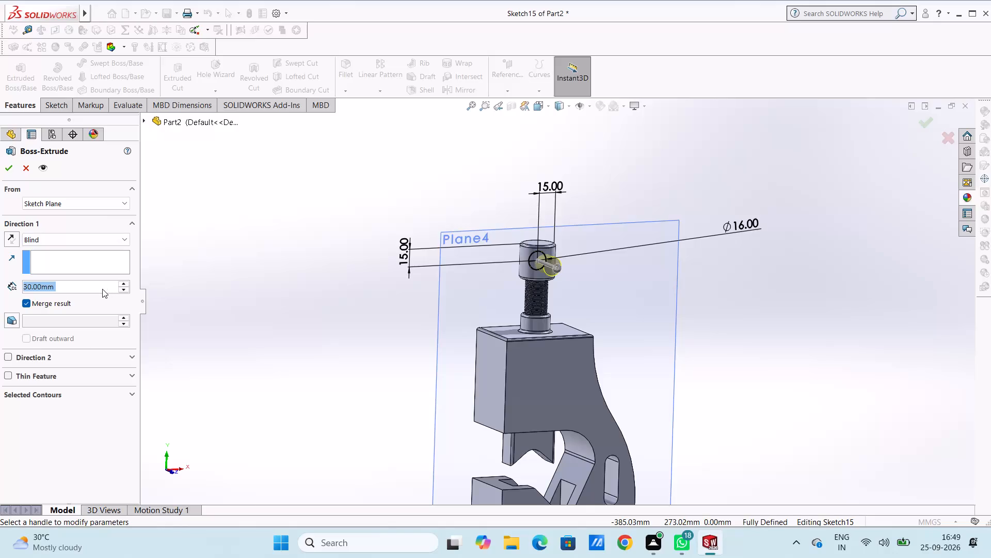
click(109, 234)
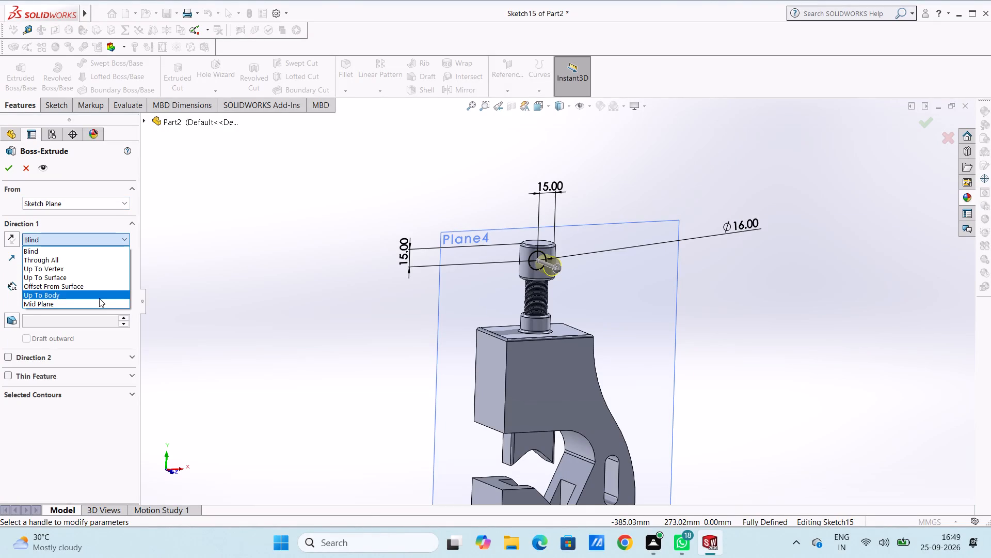
click(99, 306)
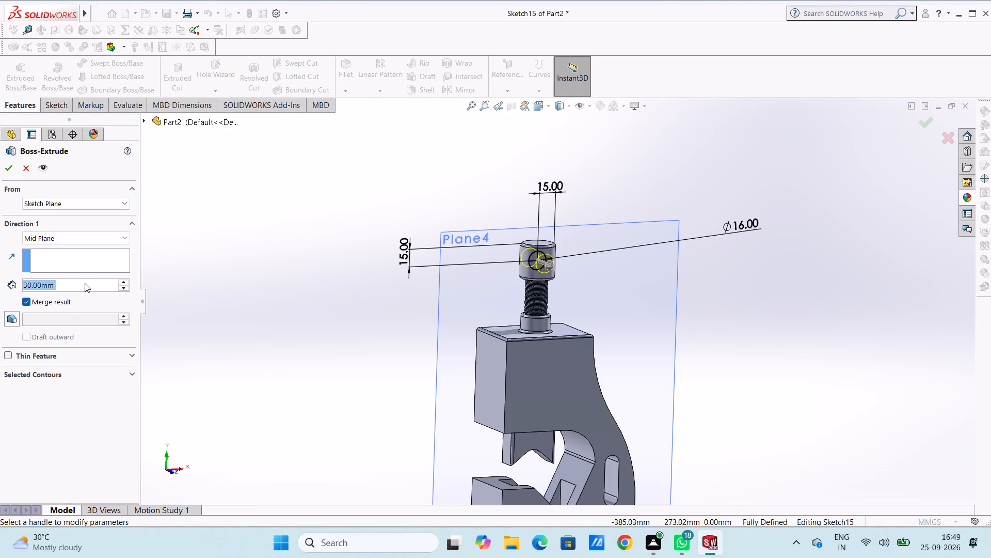
text(60)
key(Return)
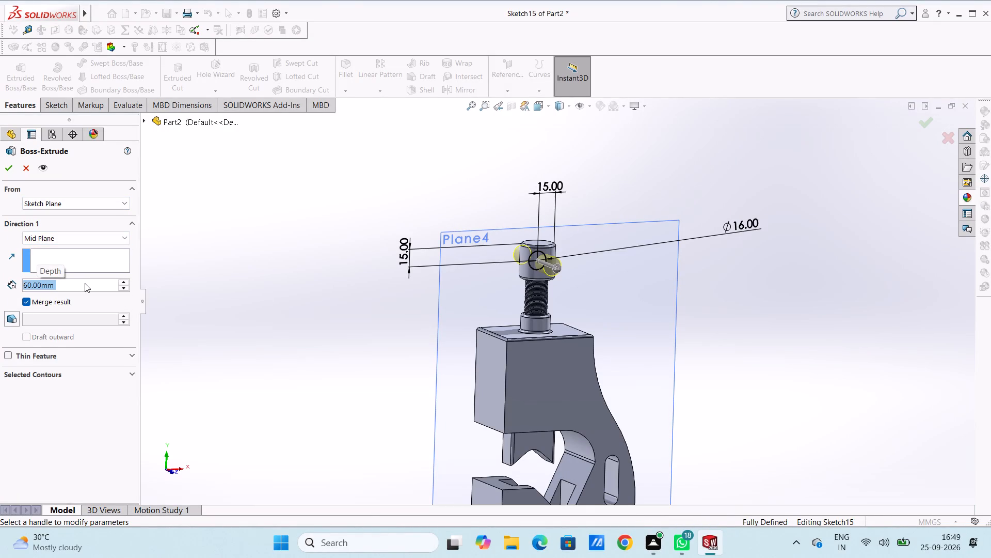
text(100)
key(Return)
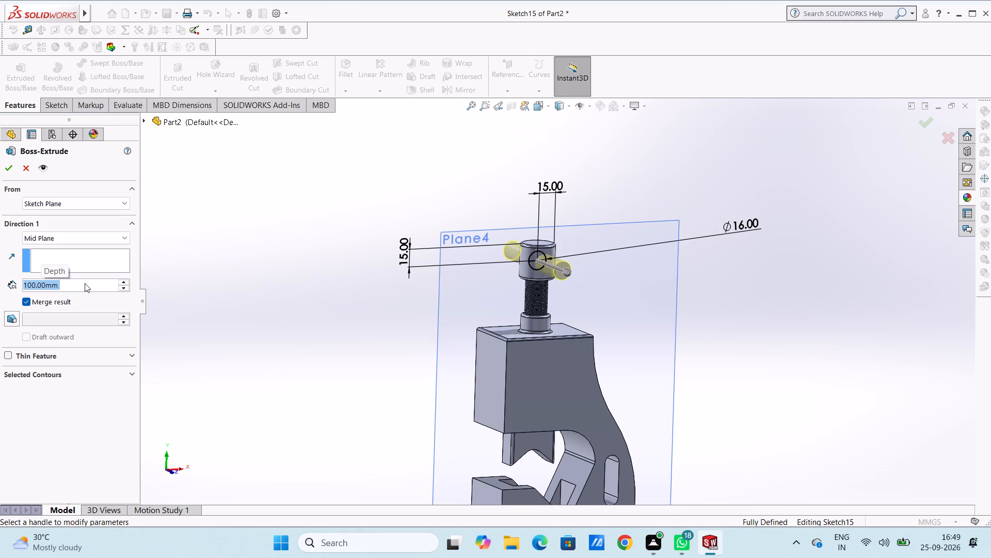
text(200)
key(Return)
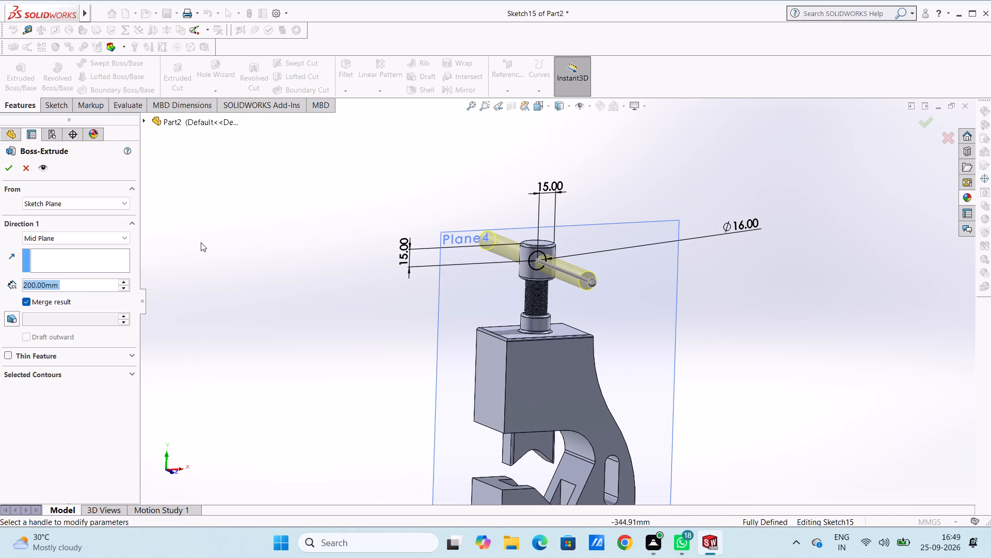
middle_drag(207, 241, 257, 251)
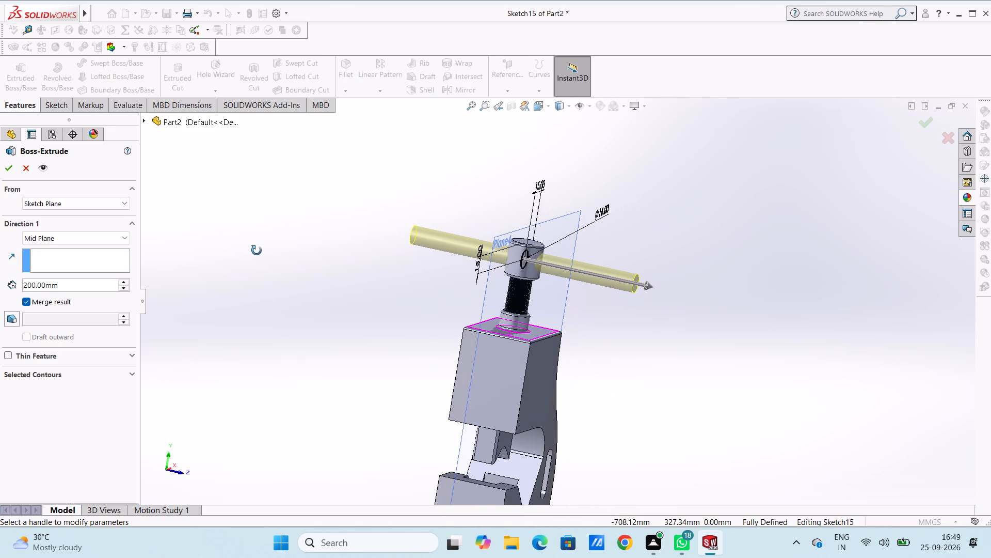
middle_drag(257, 251, 243, 253)
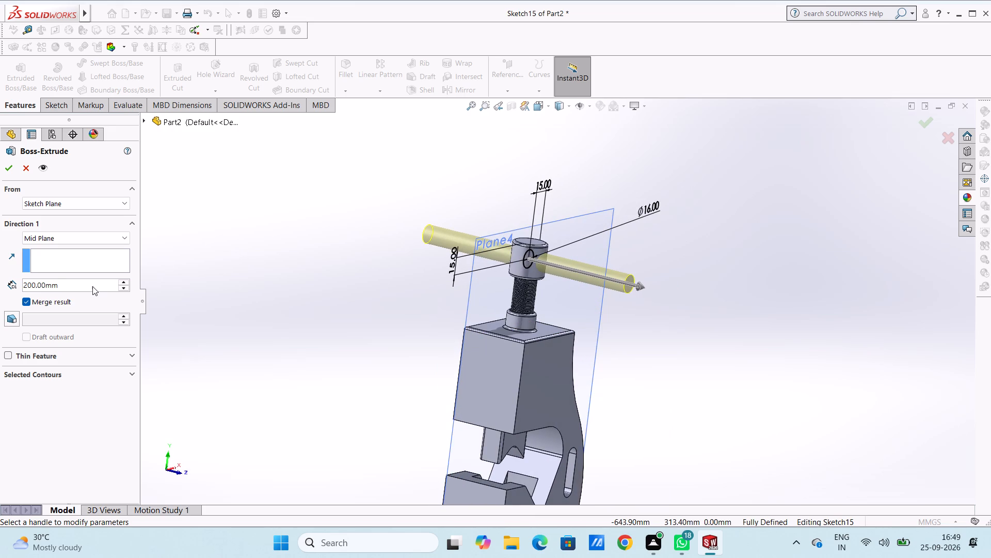
double_click(92, 286)
key(1)
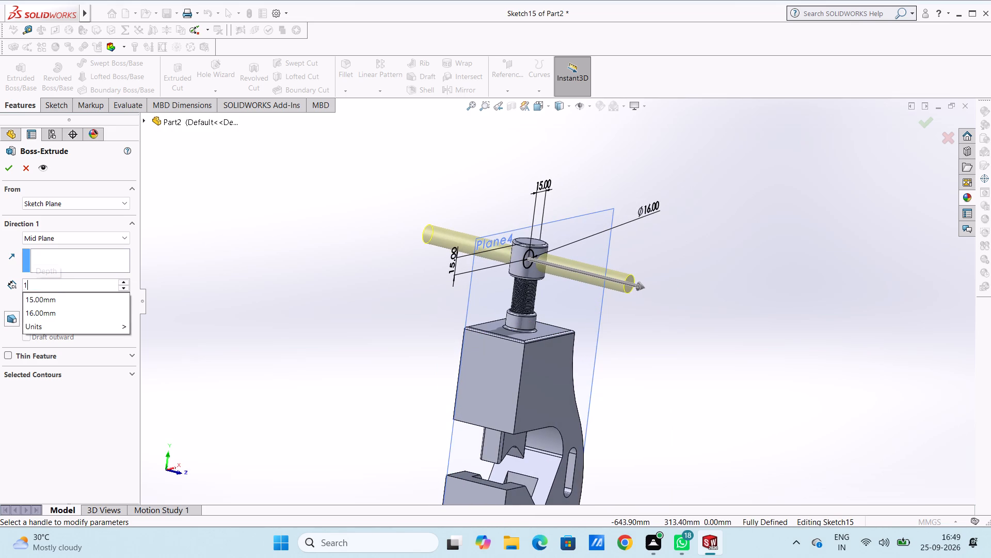
text(80)
key(Return)
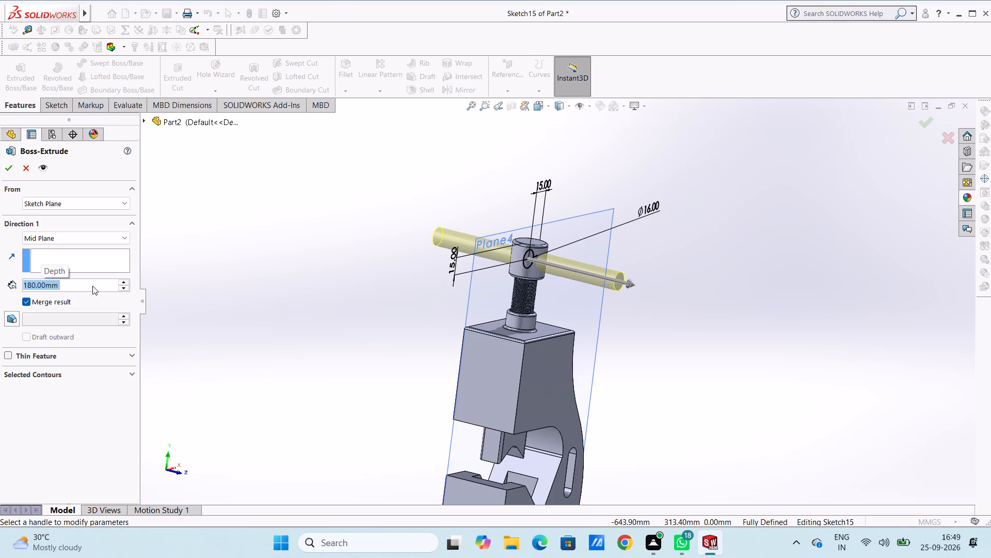
text(160)
key(Return)
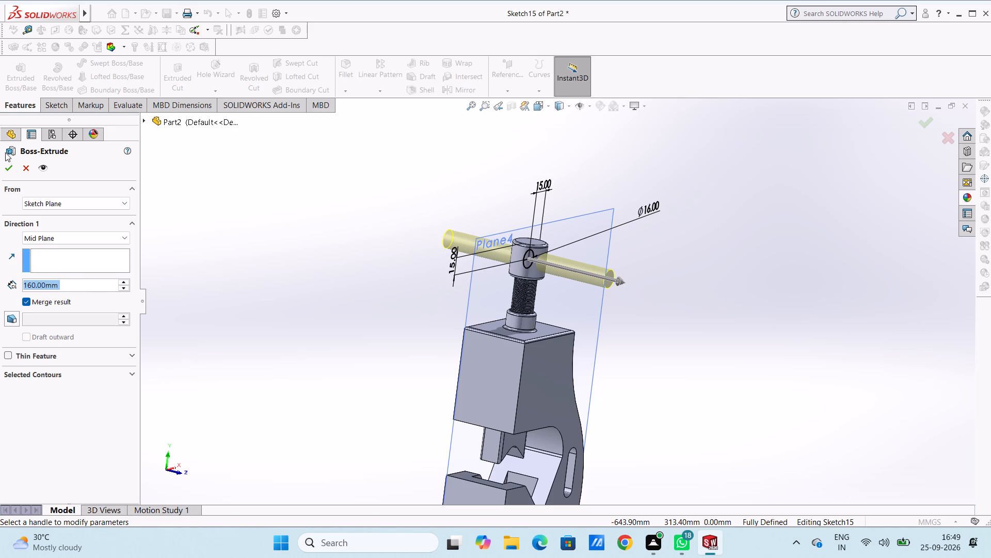
click(4, 171)
click(247, 214)
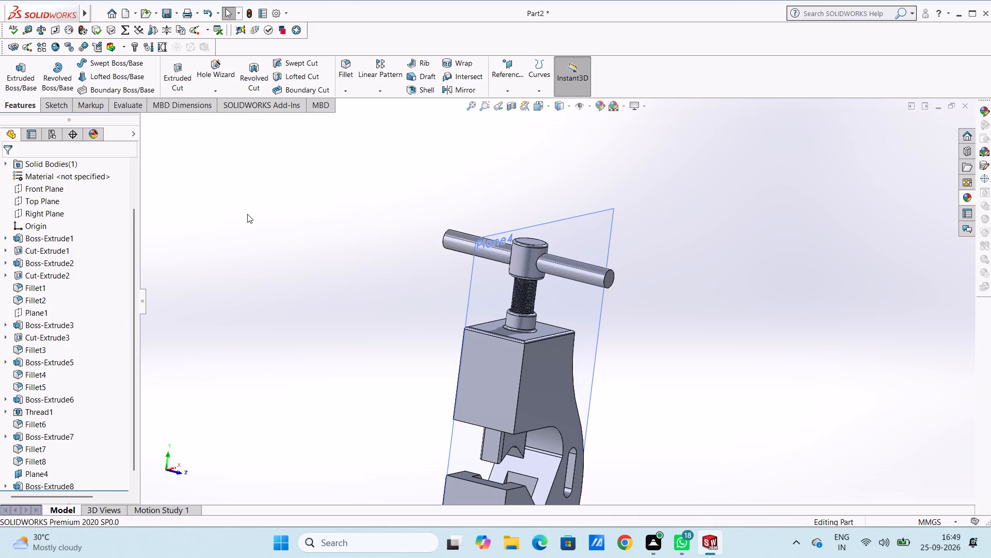
Hide the offset reference plane Plane4.
scroll(50, 450, down, 5)
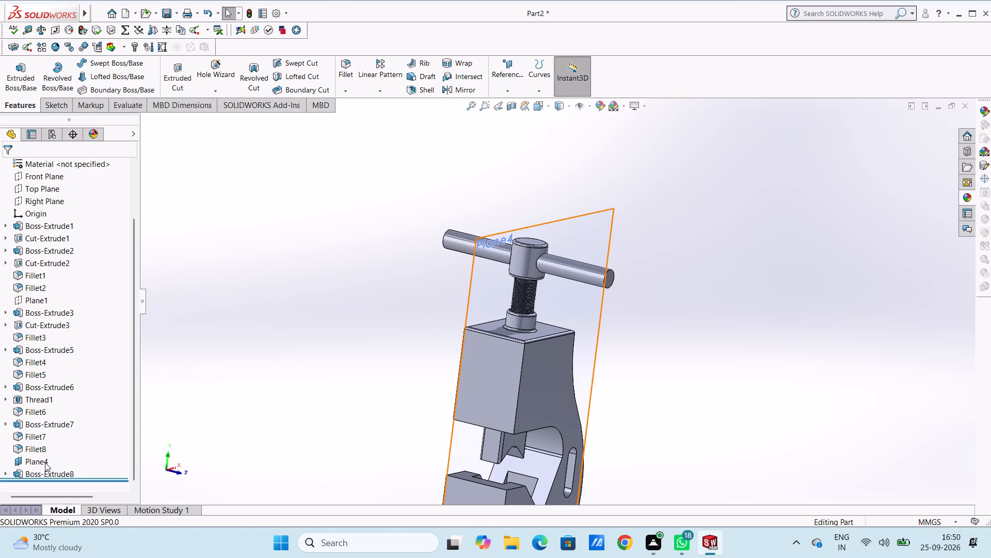
click(45, 462)
click(73, 447)
click(213, 354)
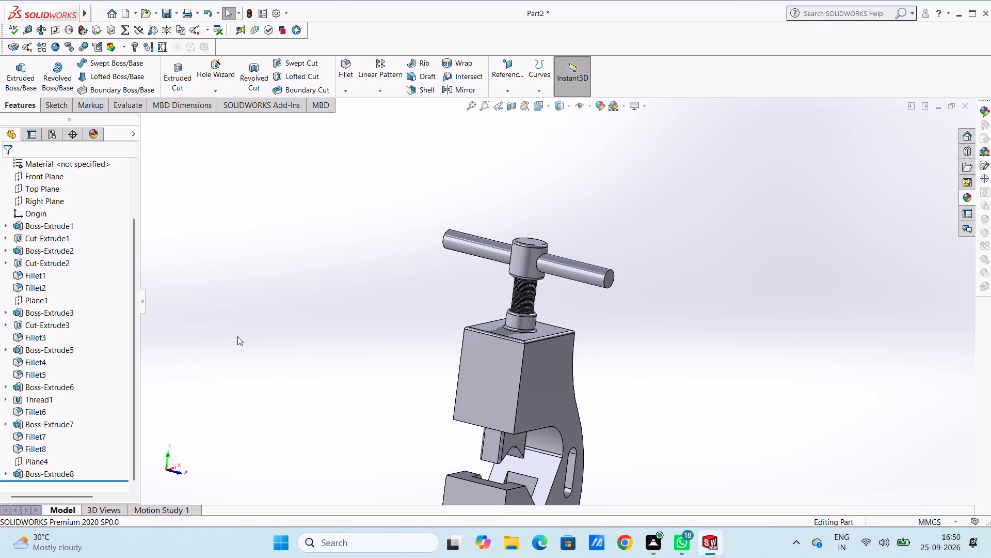
Sketch a circle of 12 mm radius on the crossbar's front end face, concentric with the bar.
middle_drag(285, 295, 287, 285)
scroll(287, 284, up, 4)
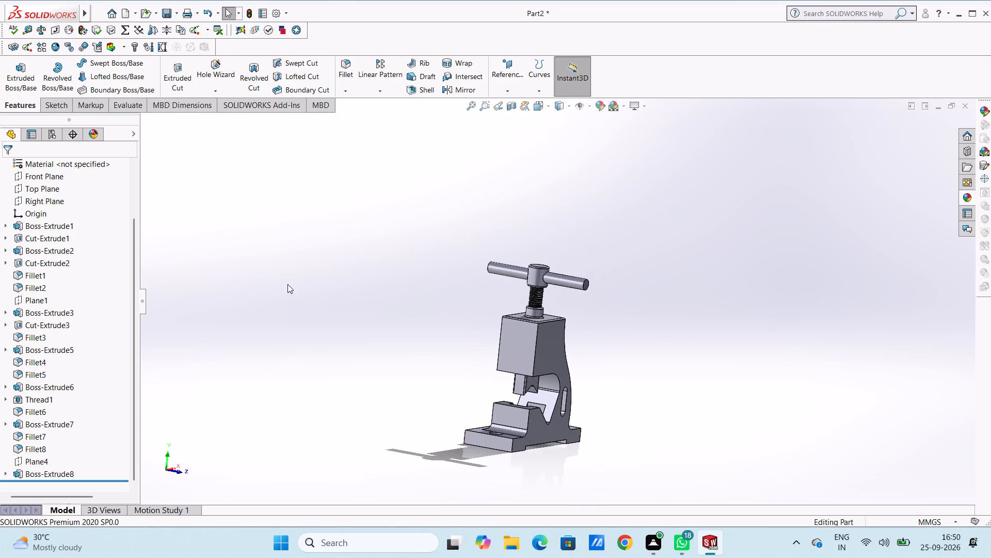
middle_drag(392, 277, 343, 253)
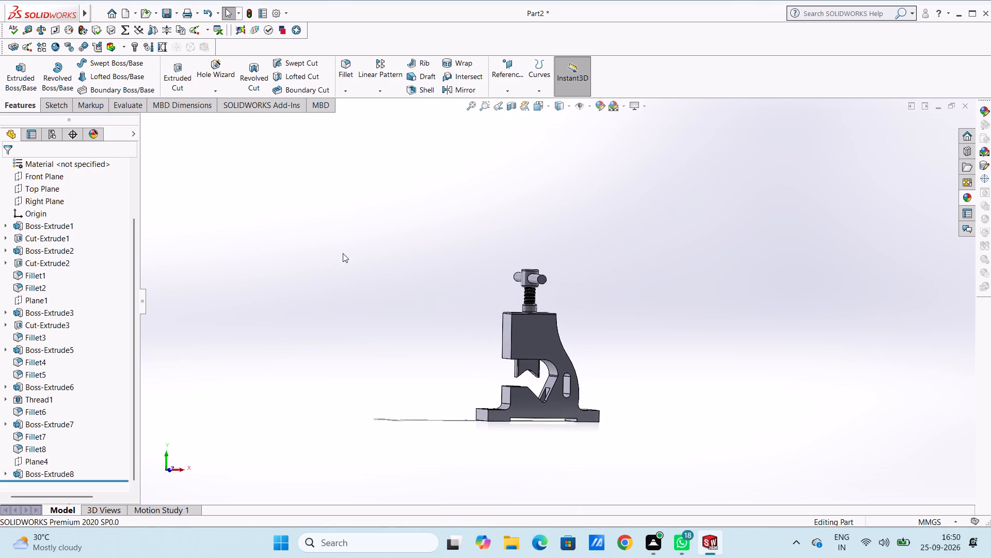
middle_drag(354, 263, 338, 261)
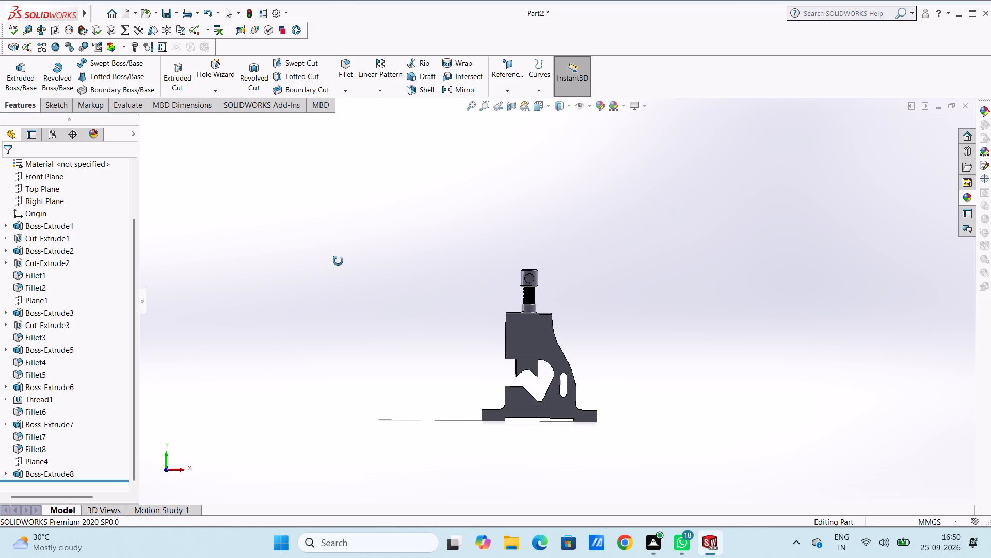
middle_drag(338, 261, 378, 307)
key(ctrl+1)
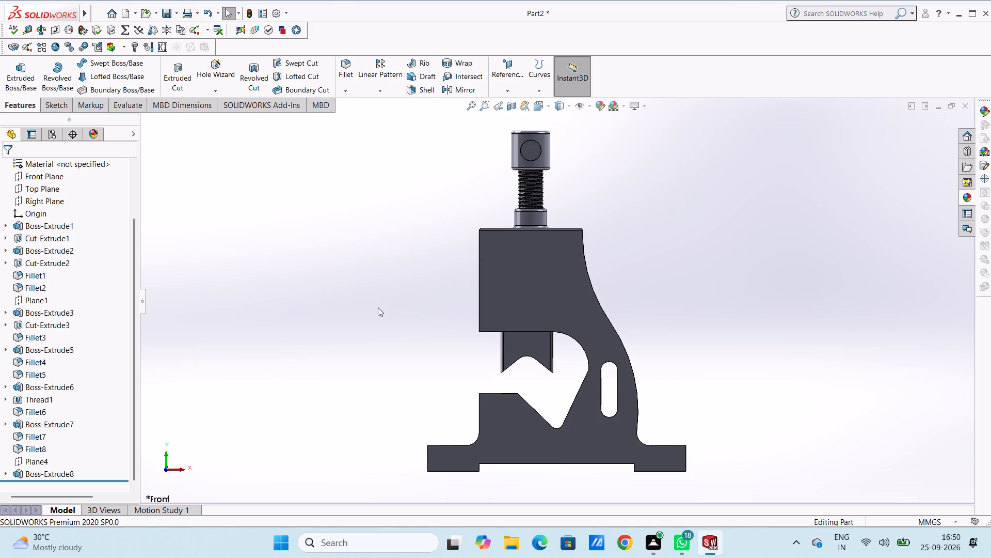
scroll(567, 132, up, 3)
scroll(560, 177, down, 4)
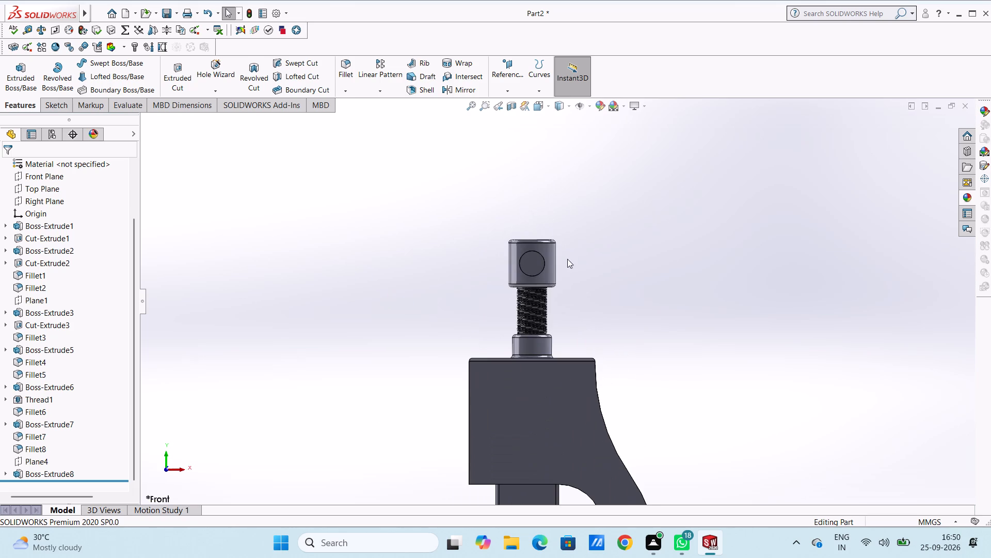
scroll(540, 274, down, 3)
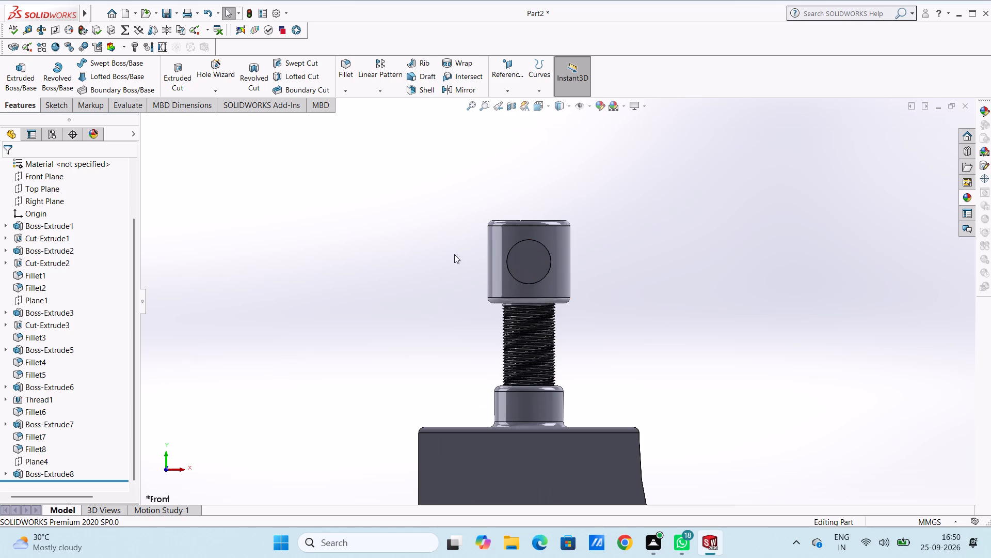
click(525, 258)
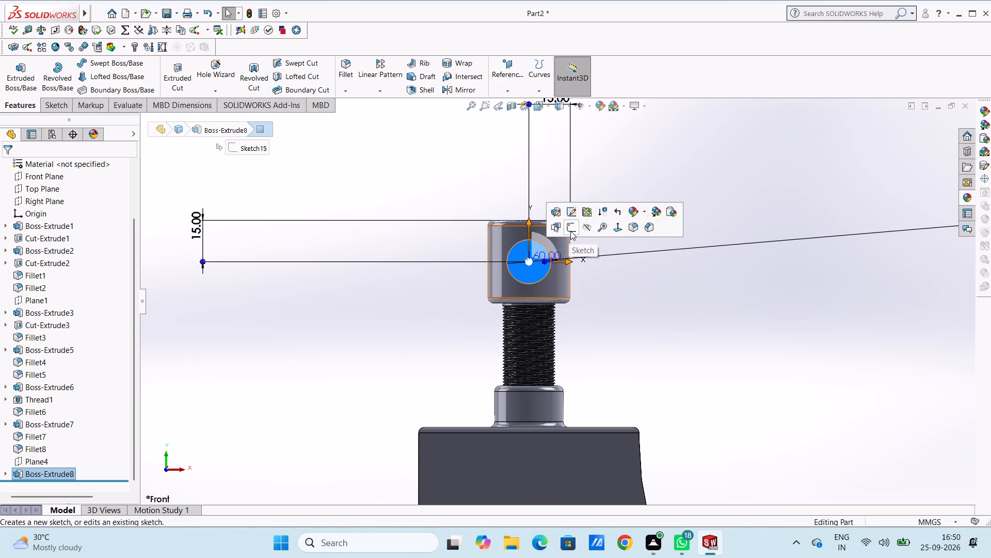
click(570, 231)
click(431, 188)
click(120, 67)
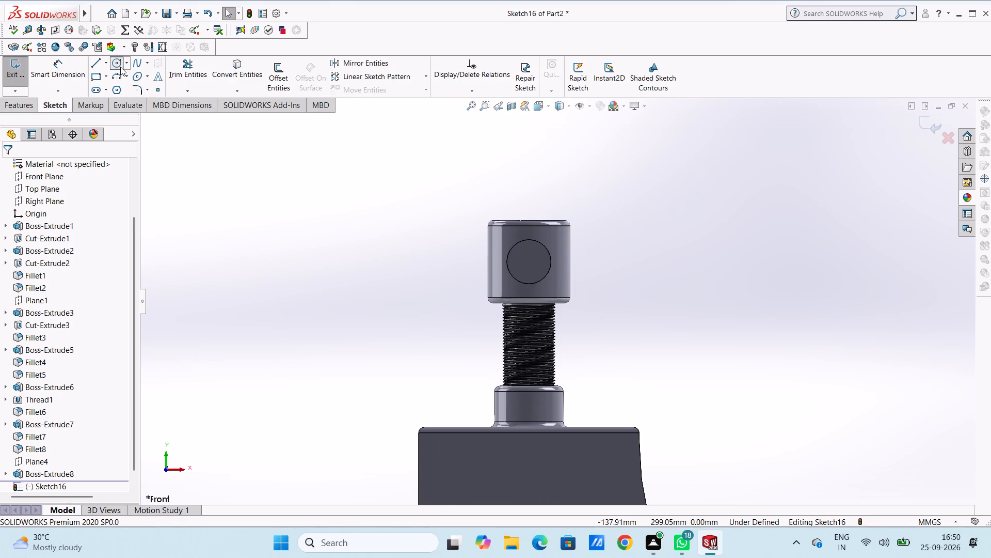
click(529, 262)
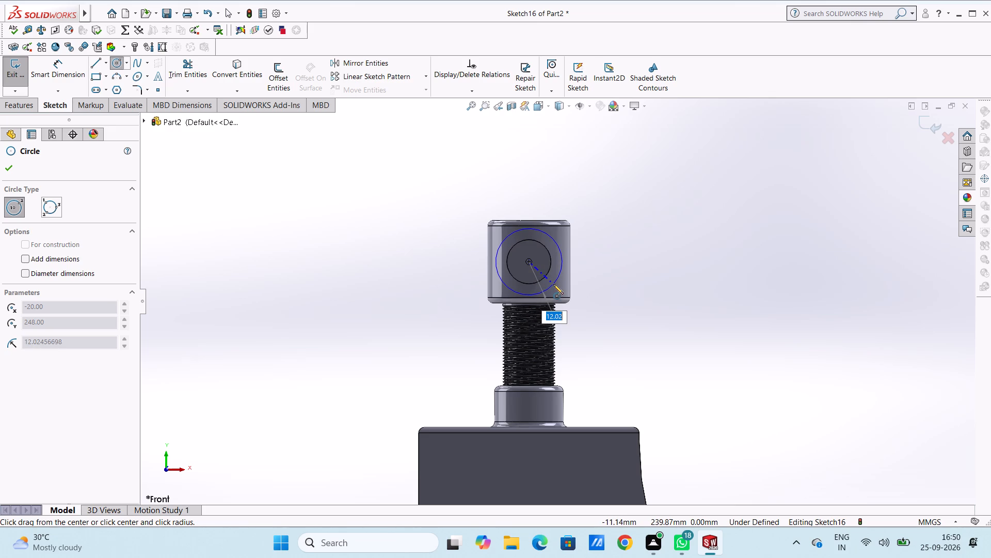
text(12)
key(Return)
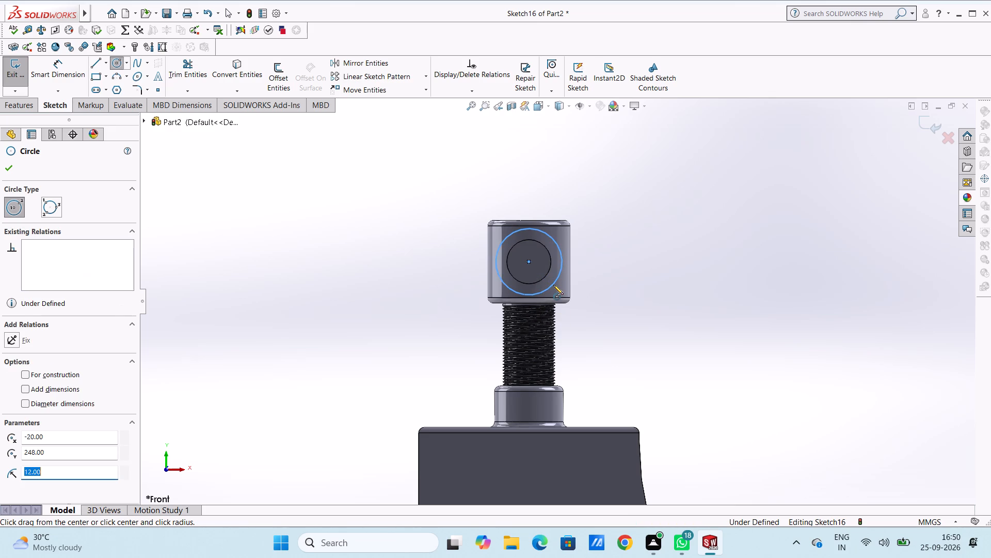
key(Escape)
key(Escape)
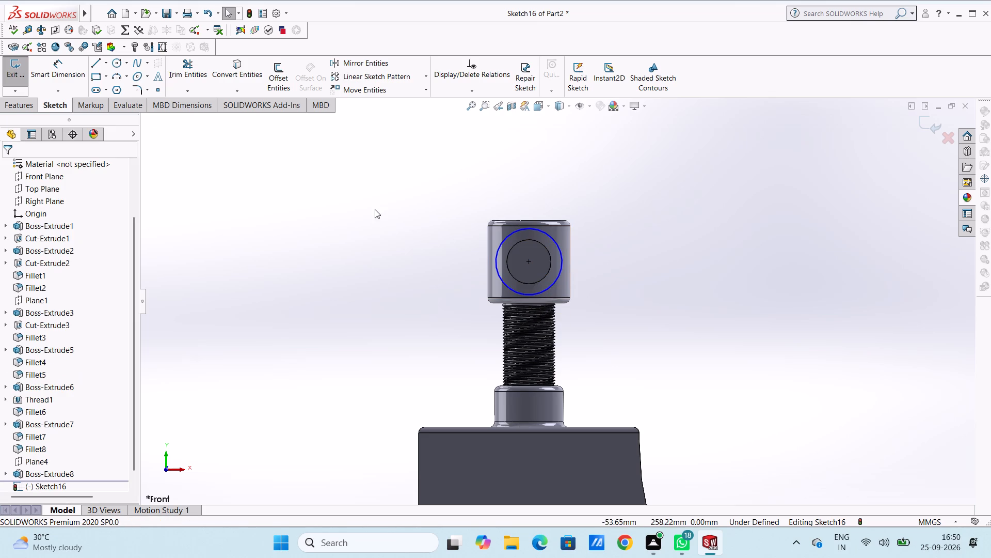
Add a diameter dimension to the new circle on the crossbar's end, accepting its current size.
click(58, 71)
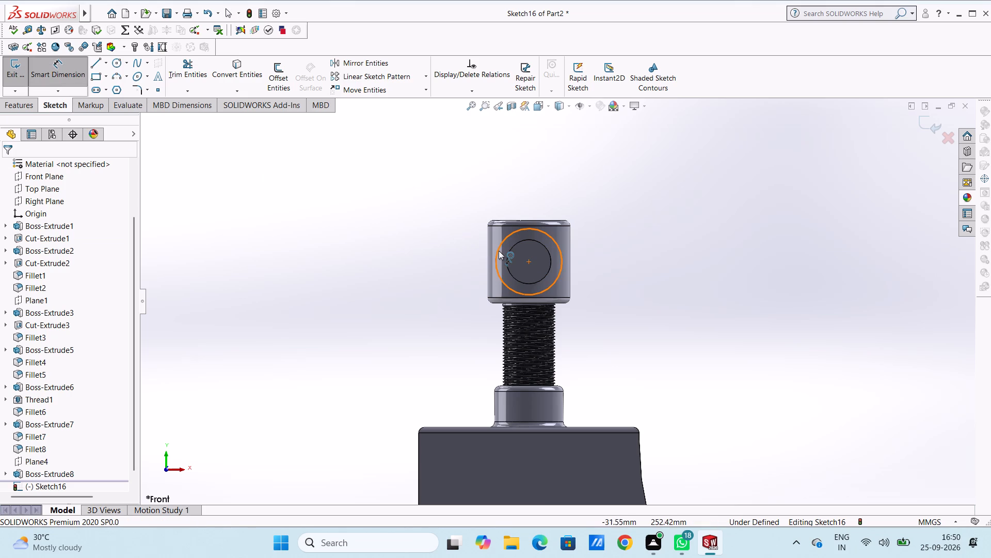
click(499, 251)
click(386, 192)
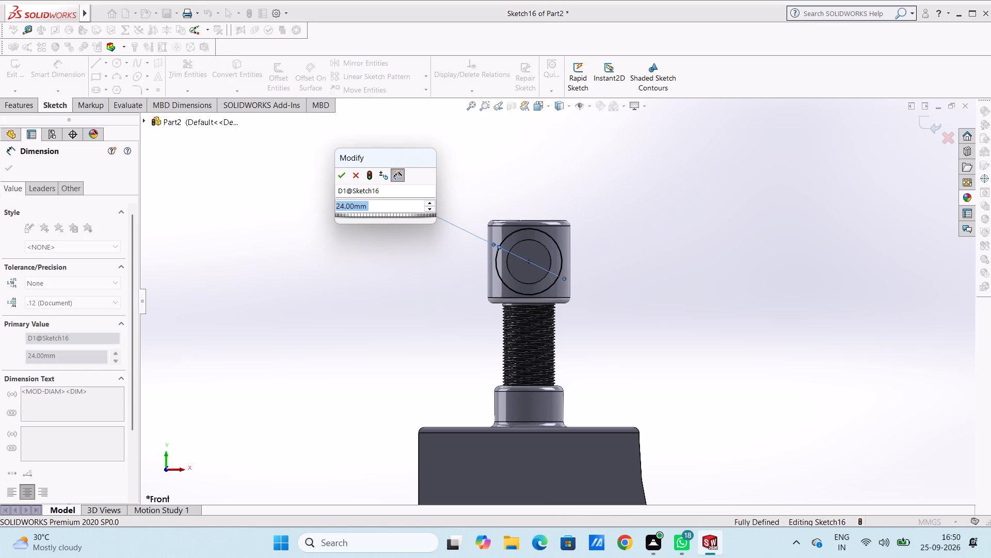
click(342, 176)
click(314, 175)
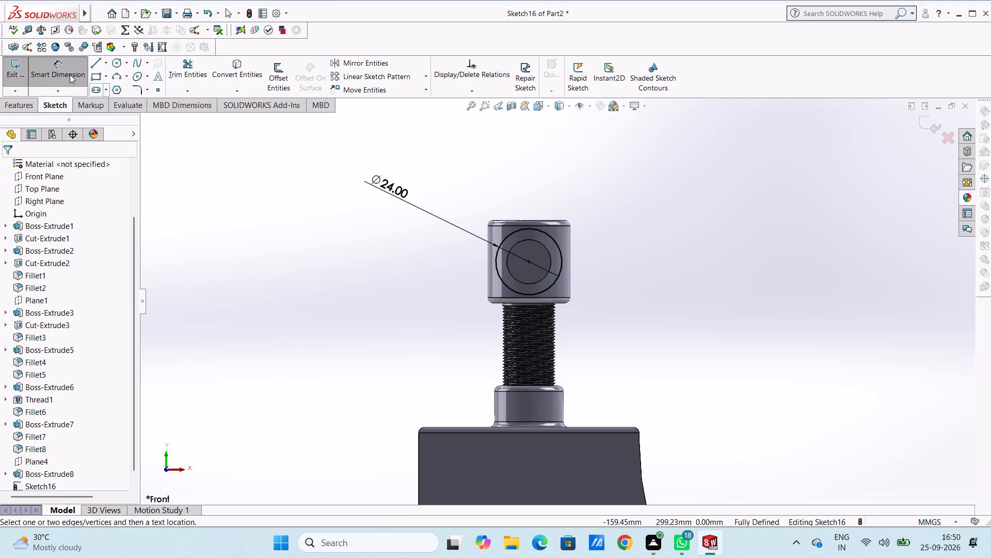
click(67, 71)
Extrude the 24 mm circle outward from the crossbar's front end as a merged Blind boss 15 mm deep, forming the front knob.
click(30, 106)
click(23, 81)
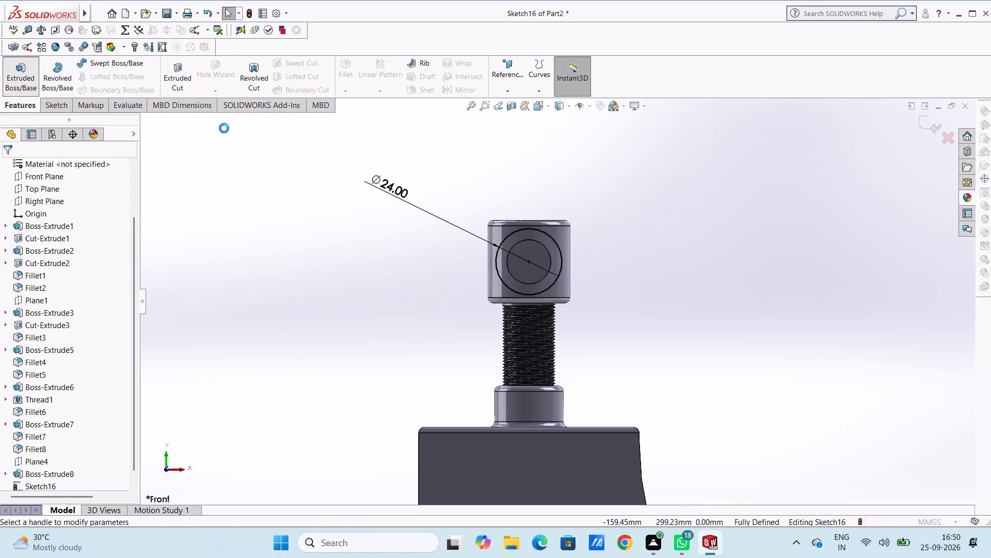
scroll(255, 166, up, 2)
middle_drag(316, 200, 331, 211)
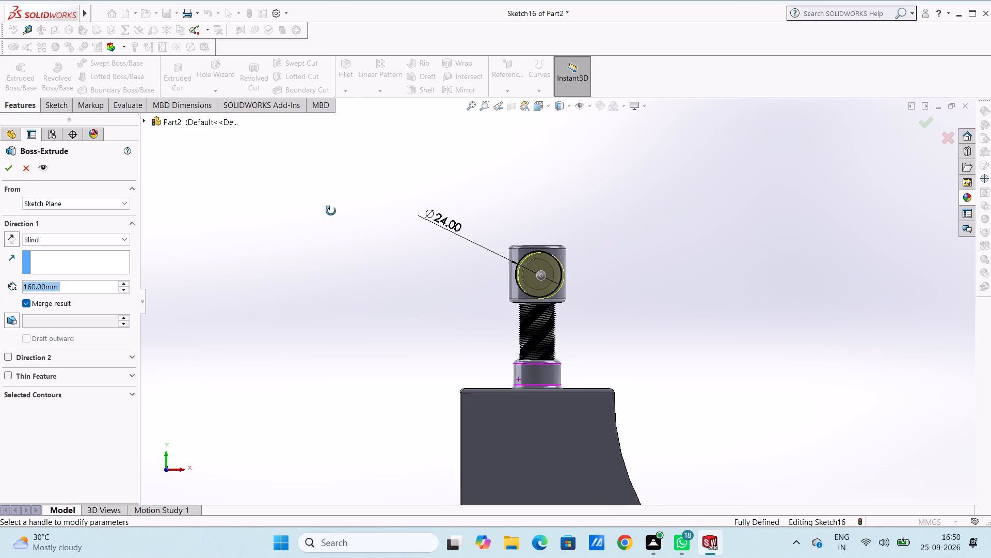
middle_drag(331, 211, 380, 242)
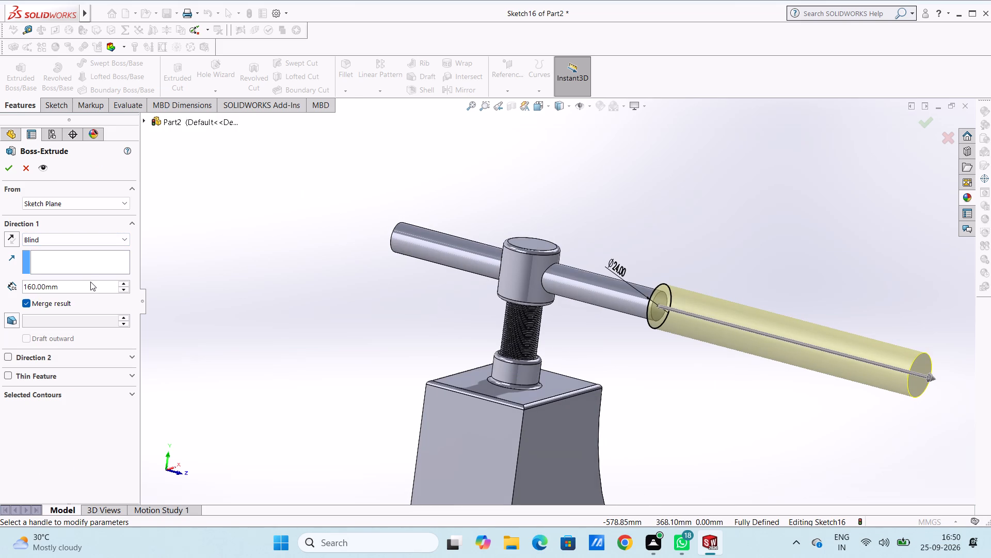
double_click(90, 282)
text(20)
key(Return)
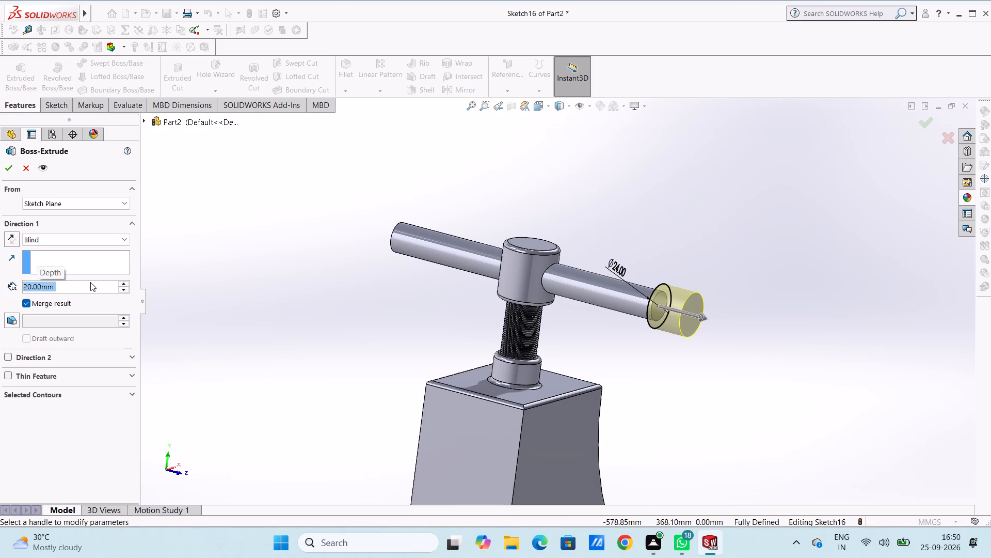
text(15)
key(Return)
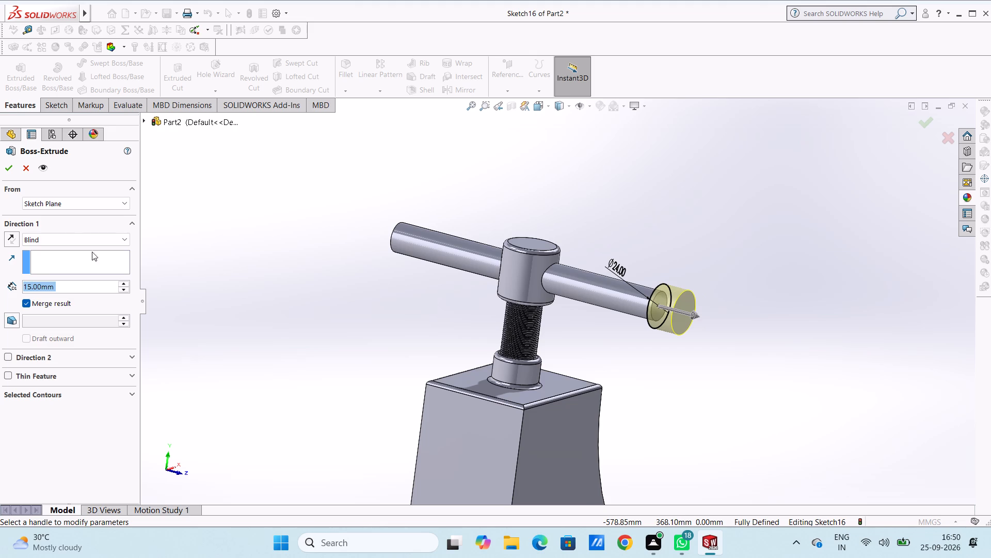
click(3, 167)
click(201, 240)
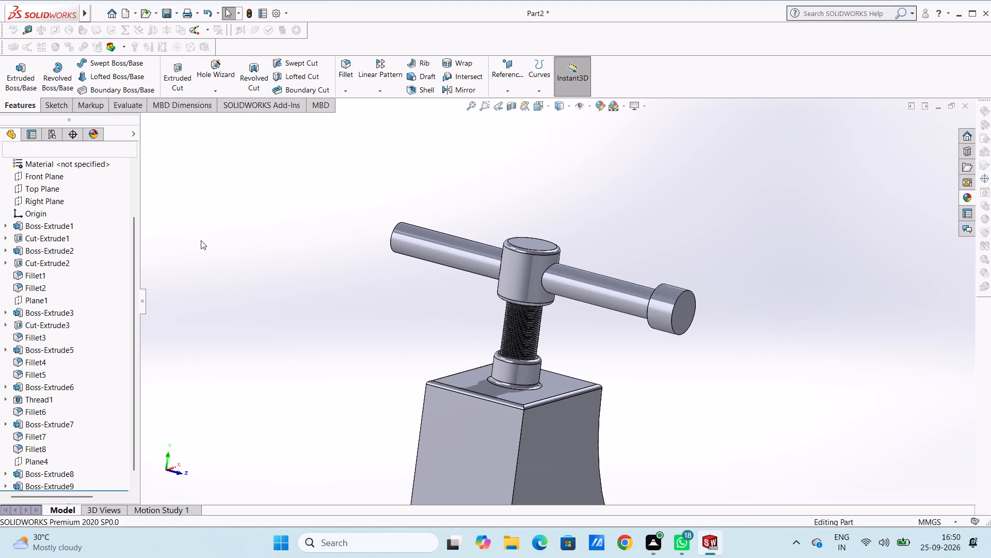
Sketch a circle of 12 mm radius on the crossbar's back end face, concentric with the bar.
key(ctrl+2)
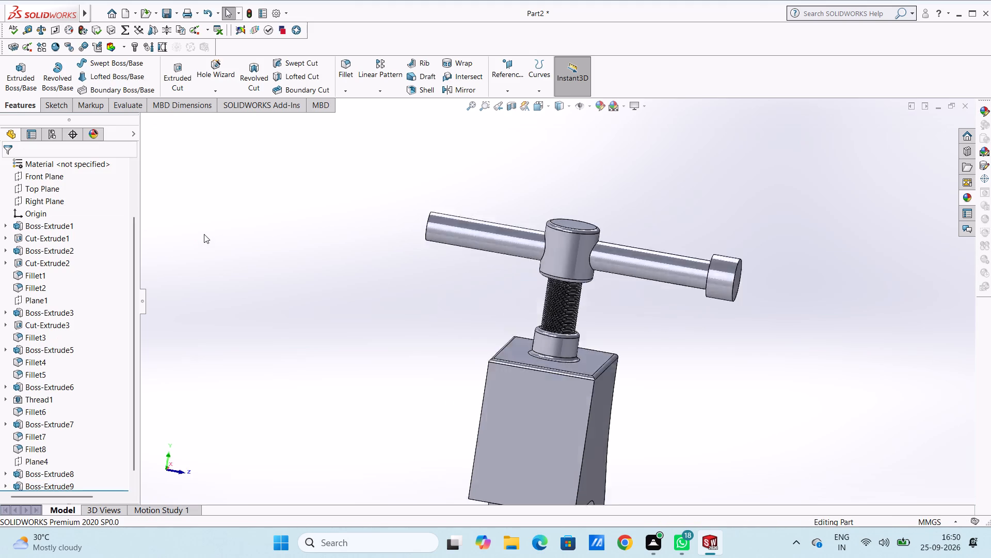
scroll(634, 117, down, 2)
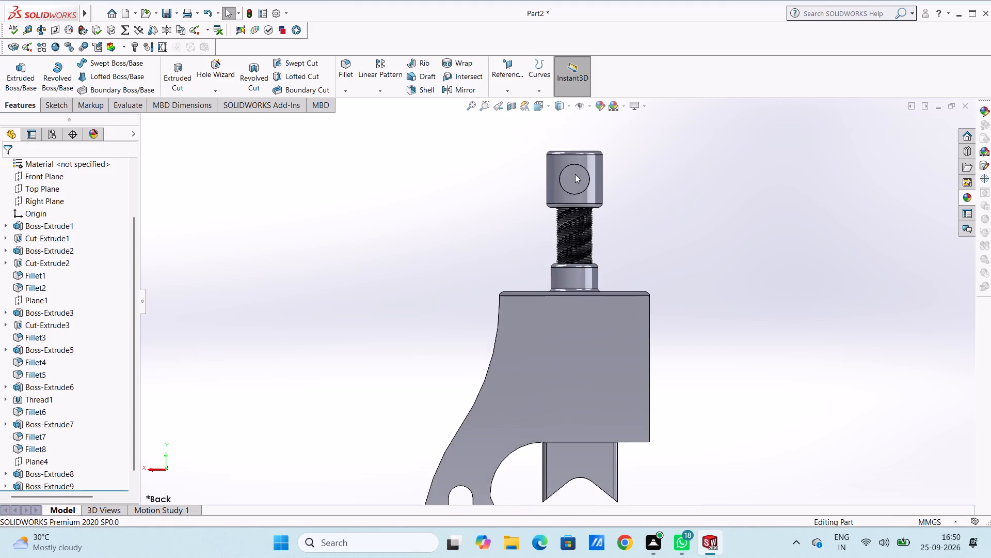
scroll(575, 174, down, 1)
click(565, 182)
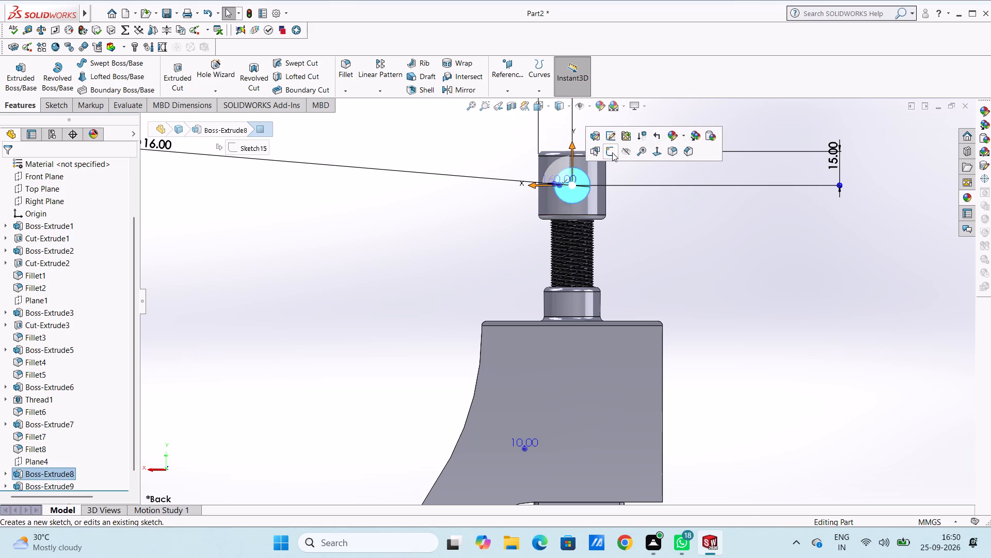
click(612, 151)
click(635, 114)
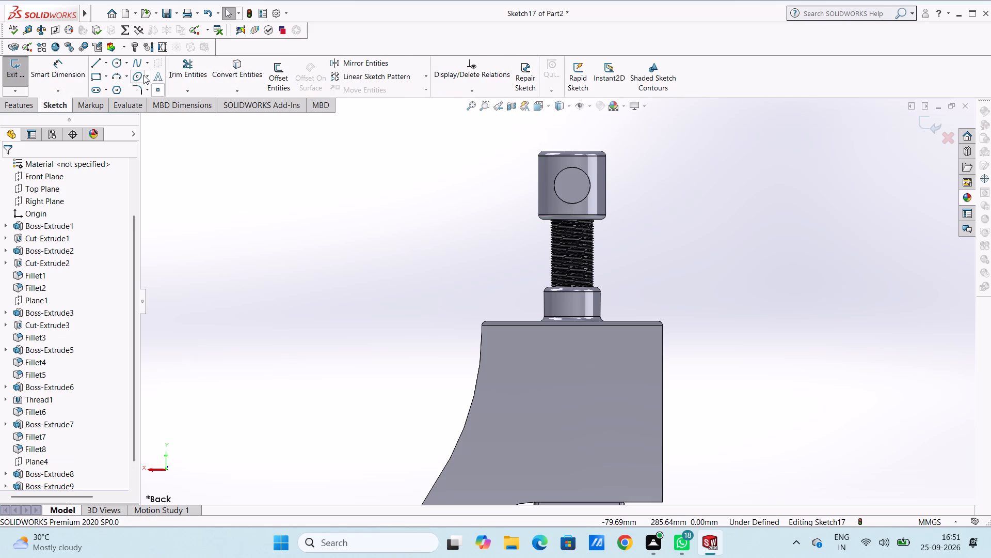
click(112, 64)
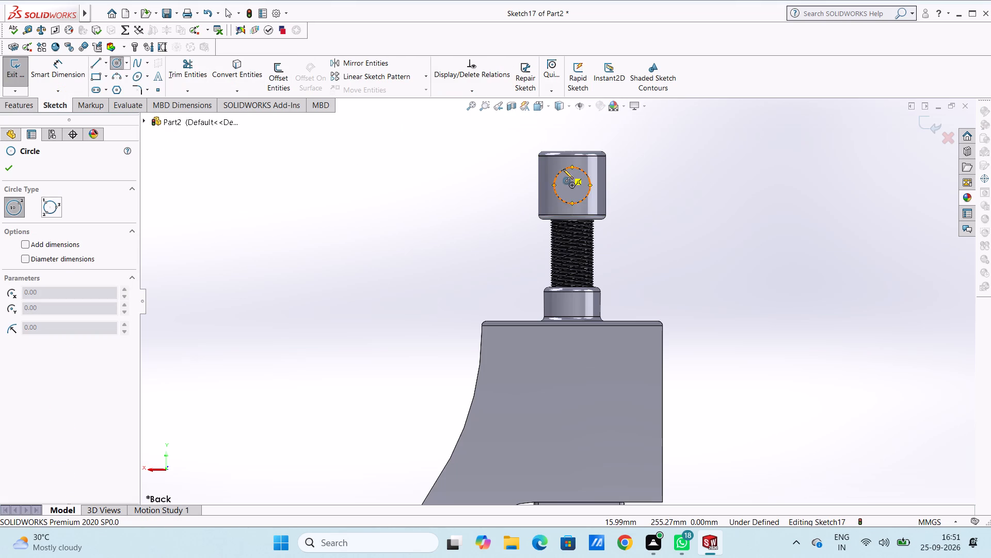
click(571, 183)
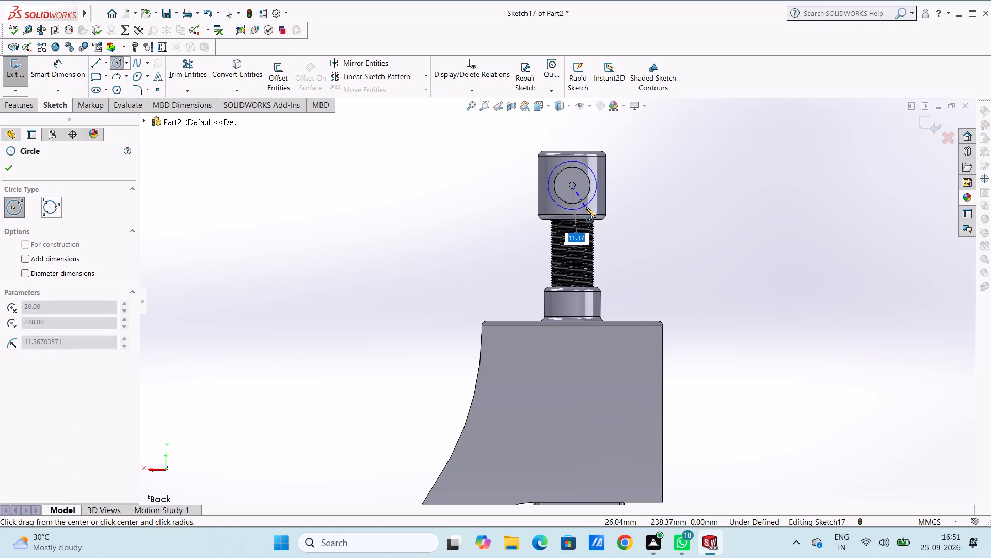
text(12)
key(Return)
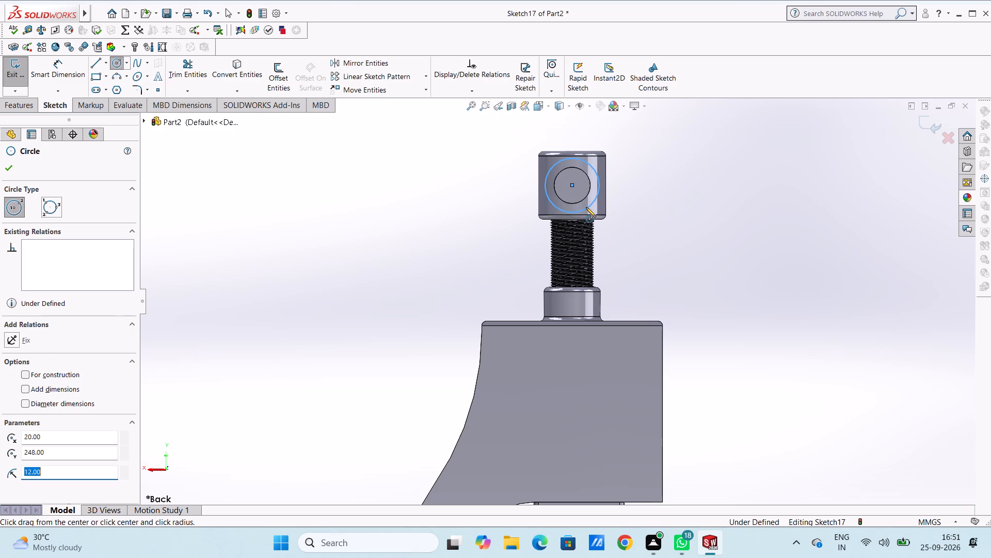
key(Escape)
key(Escape)
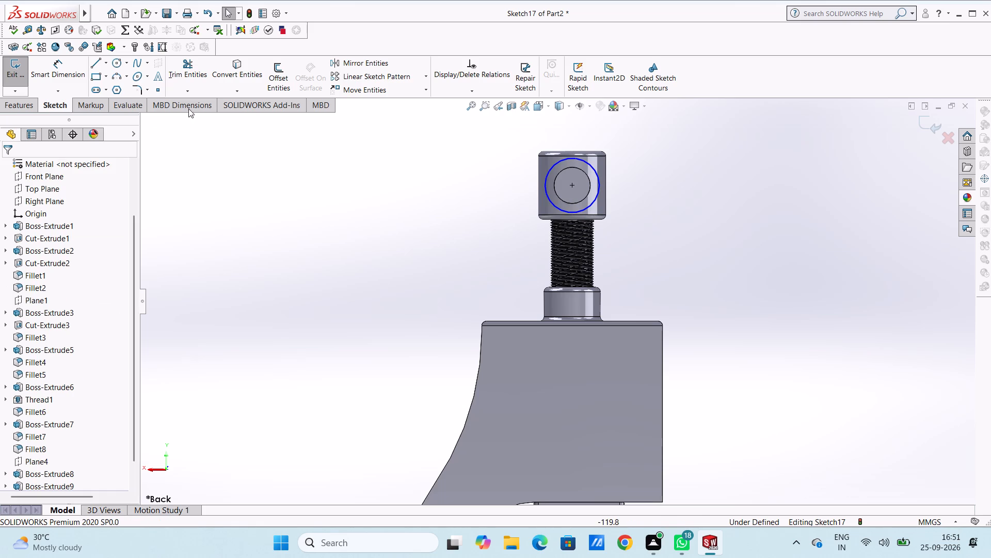
Add a 24 mm diameter dimension to the new circle on the crossbar's back end.
click(69, 73)
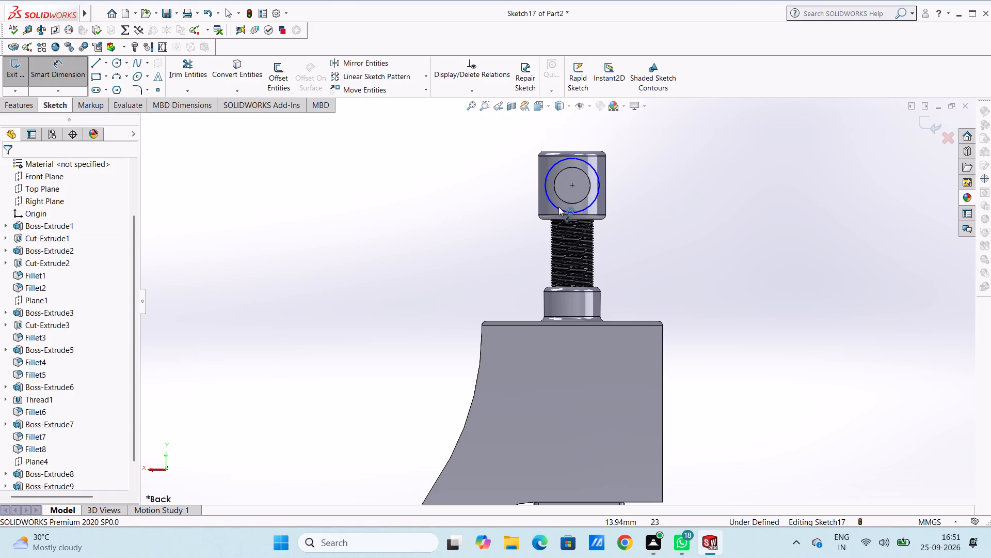
click(558, 206)
click(358, 309)
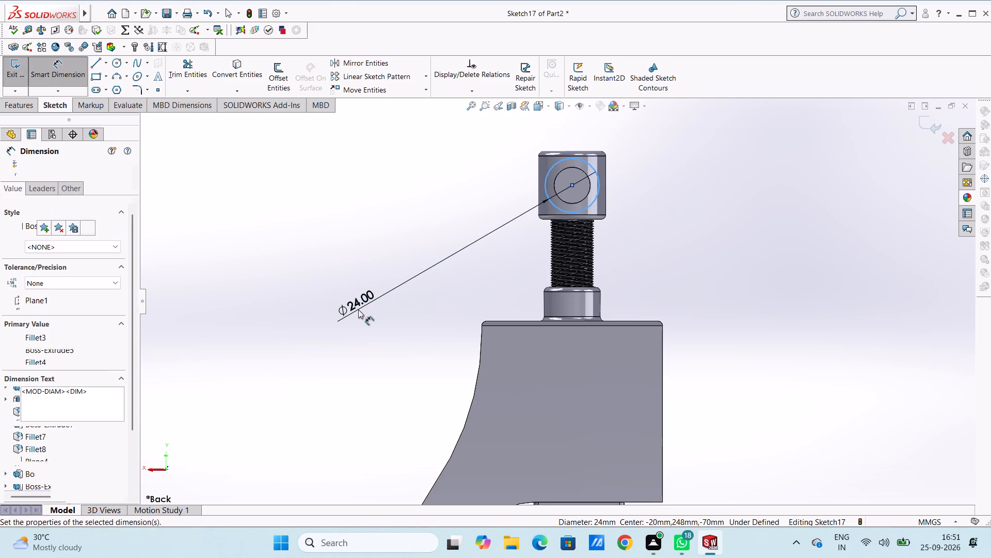
click(312, 297)
click(306, 253)
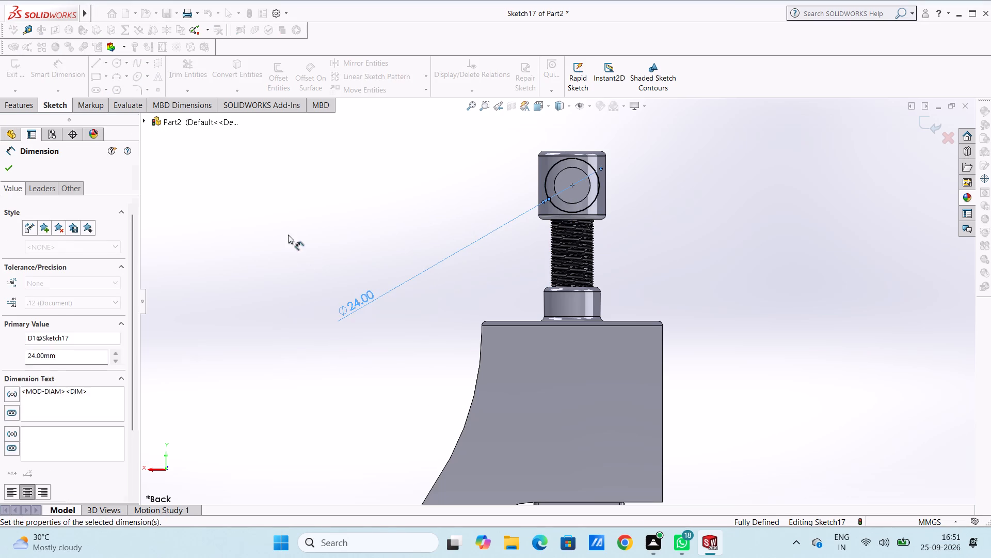
Extrude the back end circle as a merged Blind boss 15 mm deep, forming the second knob.
click(18, 108)
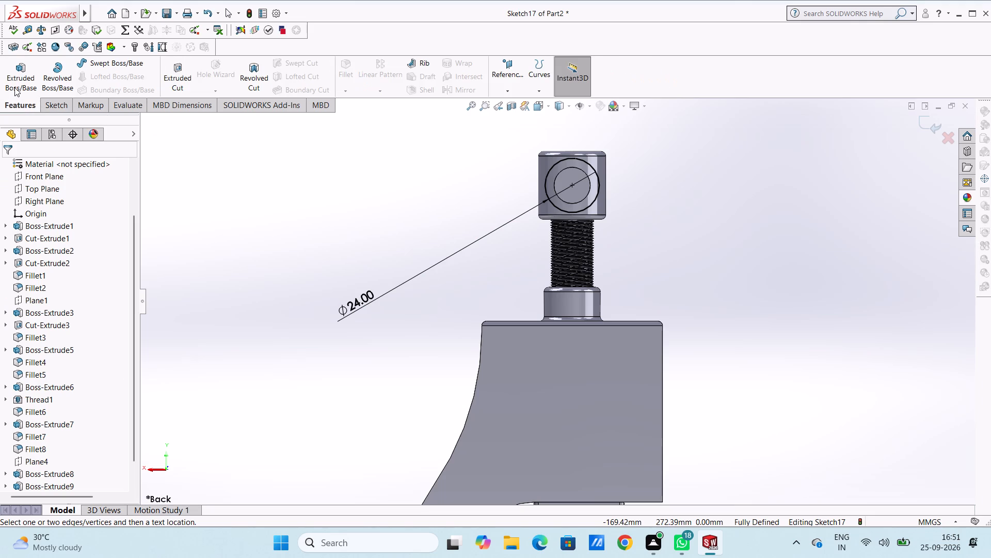
click(15, 78)
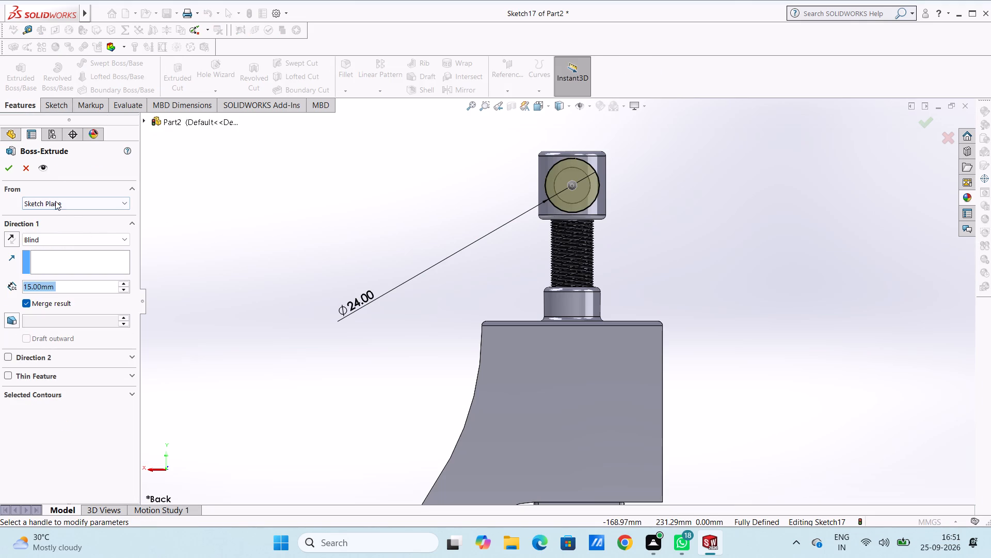
click(5, 167)
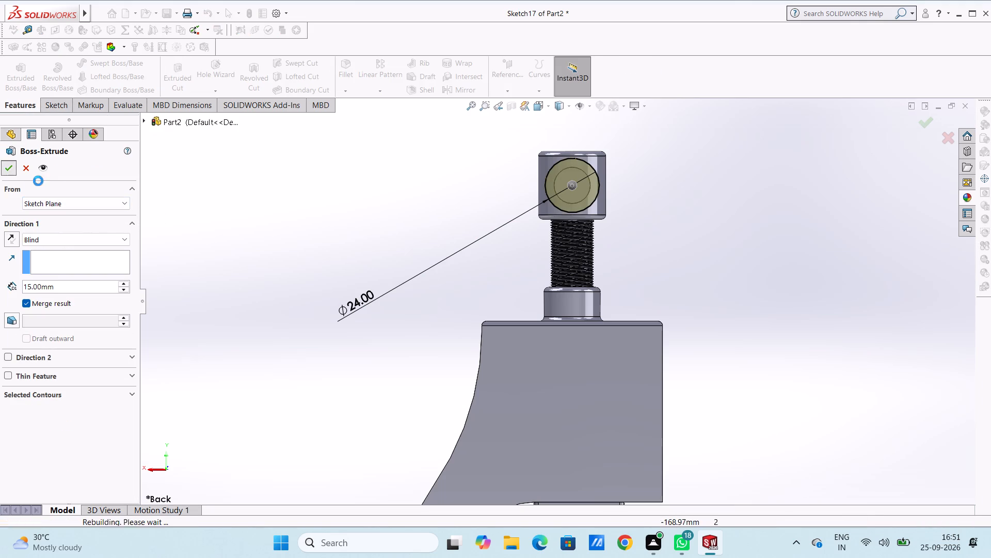
click(319, 237)
Fillet the outer circular edge of the crossbar's back knob with a 5 mm radius.
middle_drag(373, 232, 339, 224)
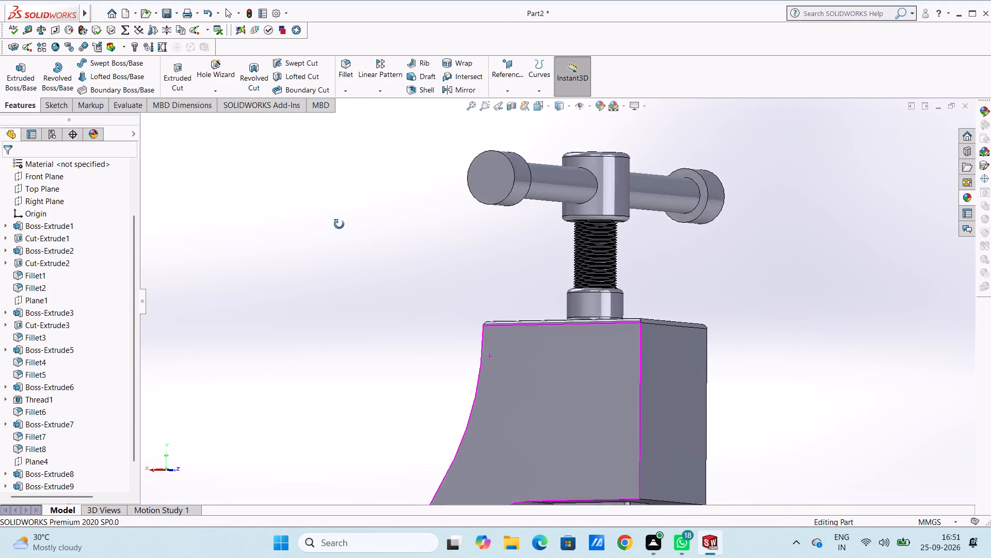
middle_drag(339, 224, 292, 221)
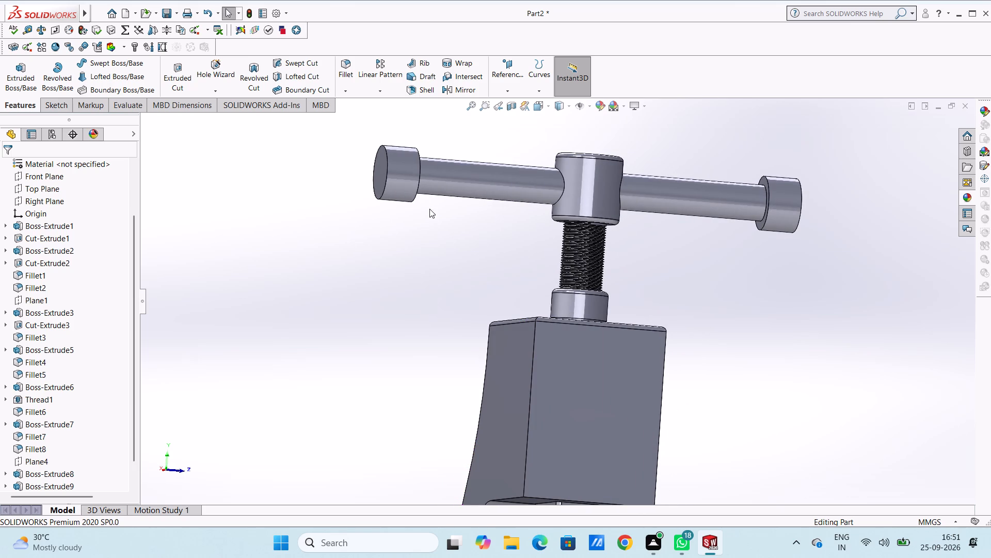
middle_drag(428, 208, 449, 291)
scroll(440, 281, down, 1)
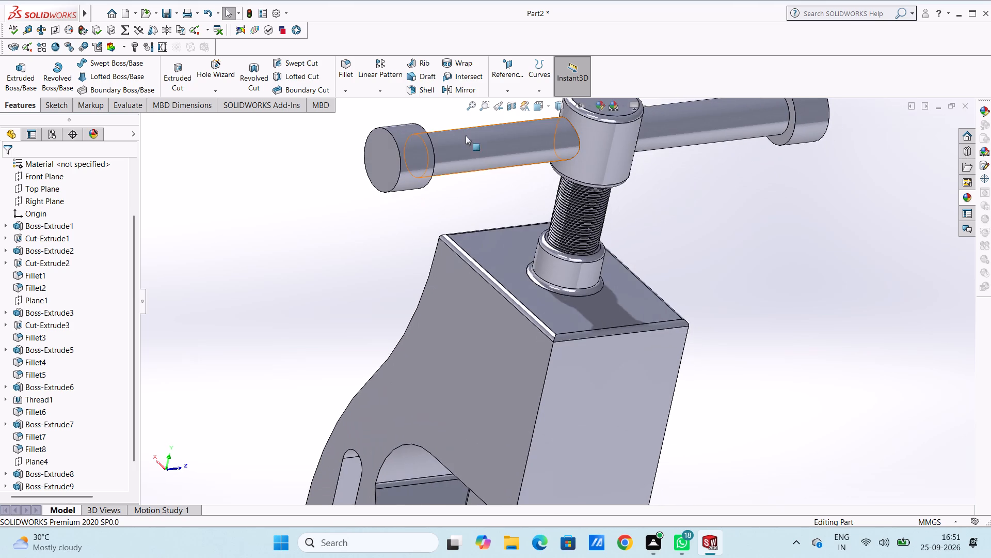
scroll(417, 133, up, 3)
scroll(467, 196, down, 3)
scroll(522, 234, down, 4)
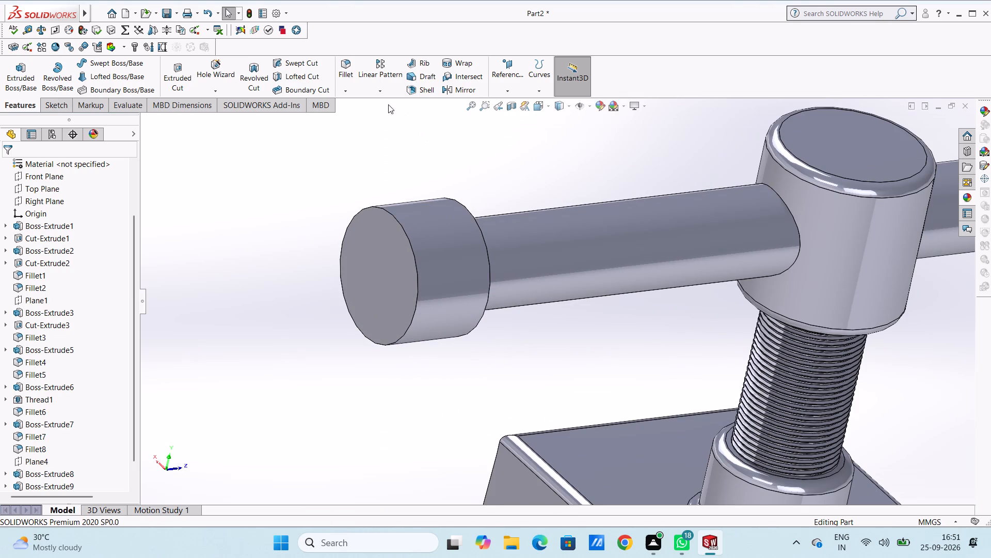
click(352, 69)
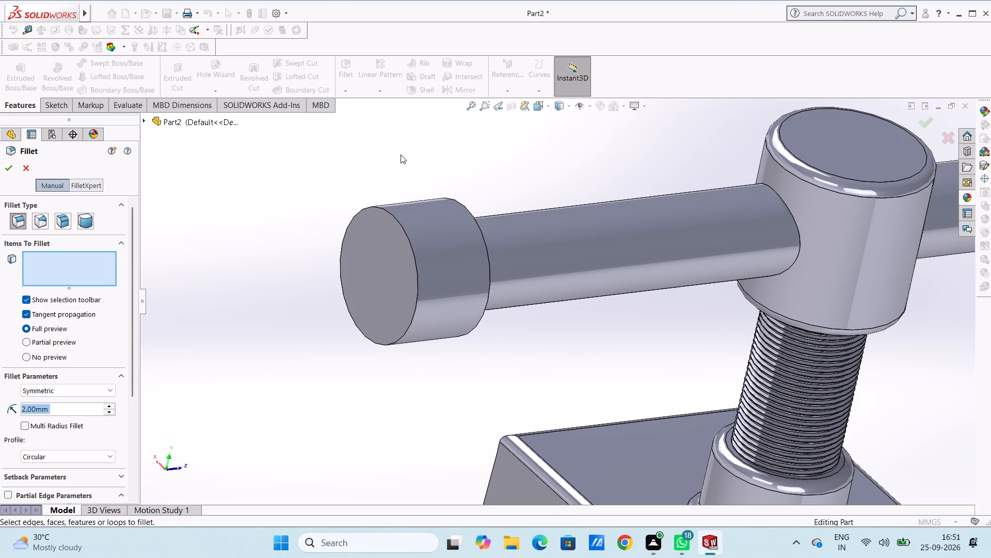
click(415, 256)
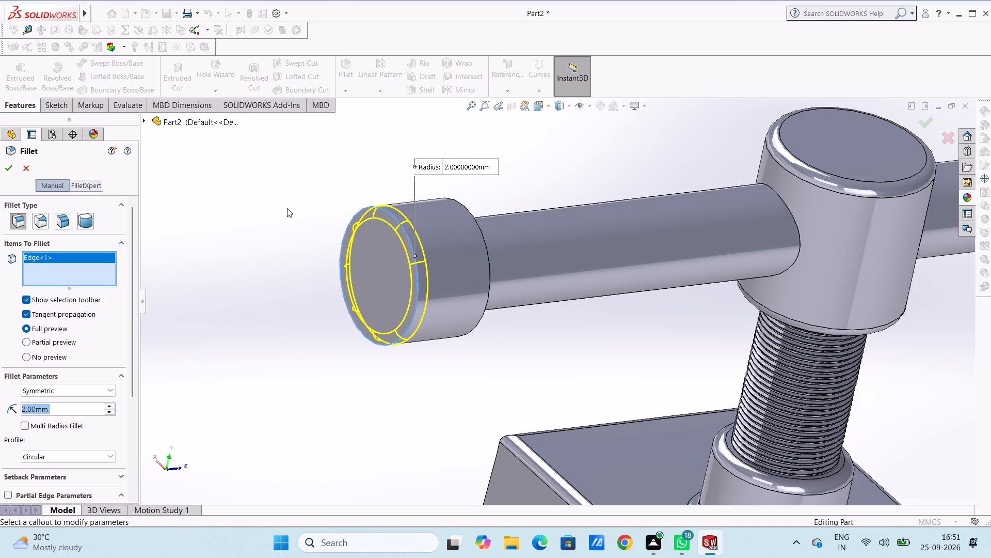
key(5)
key(Return)
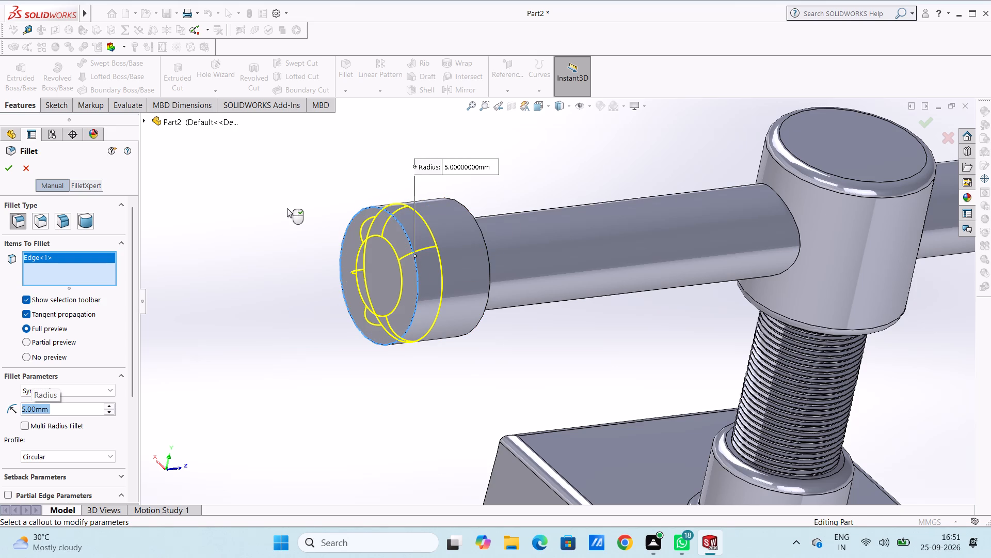
click(11, 174)
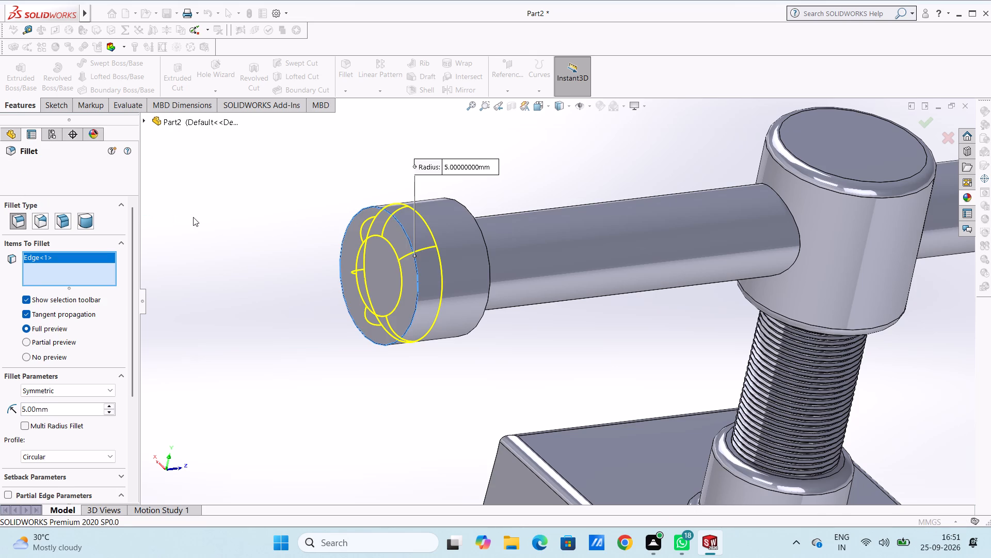
click(193, 217)
Fillet the outer circular edge of the crossbar's front knob with a 5 mm radius.
scroll(219, 228, up, 5)
middle_drag(280, 250, 249, 238)
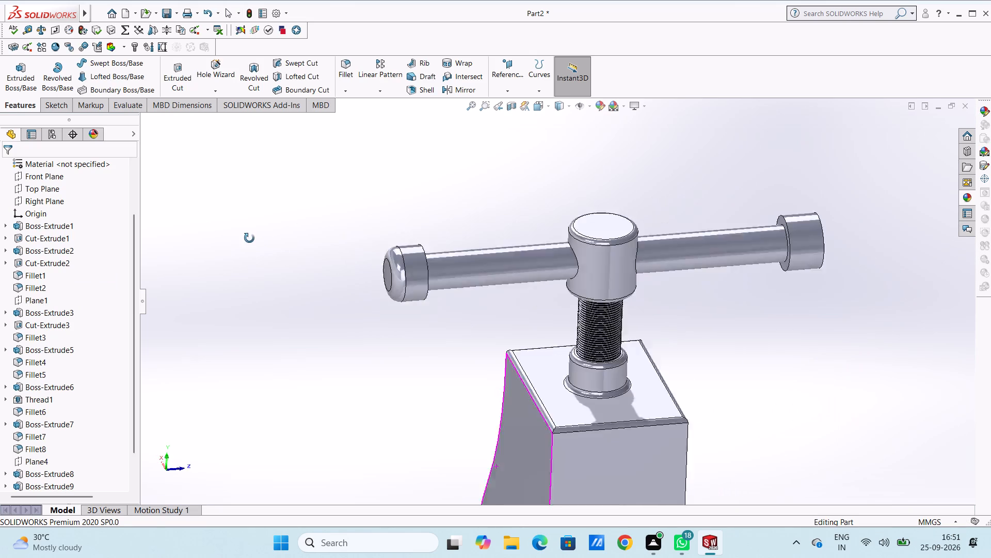
middle_drag(249, 238, 224, 227)
scroll(224, 227, up, 4)
middle_drag(621, 237, 601, 242)
scroll(718, 311, down, 6)
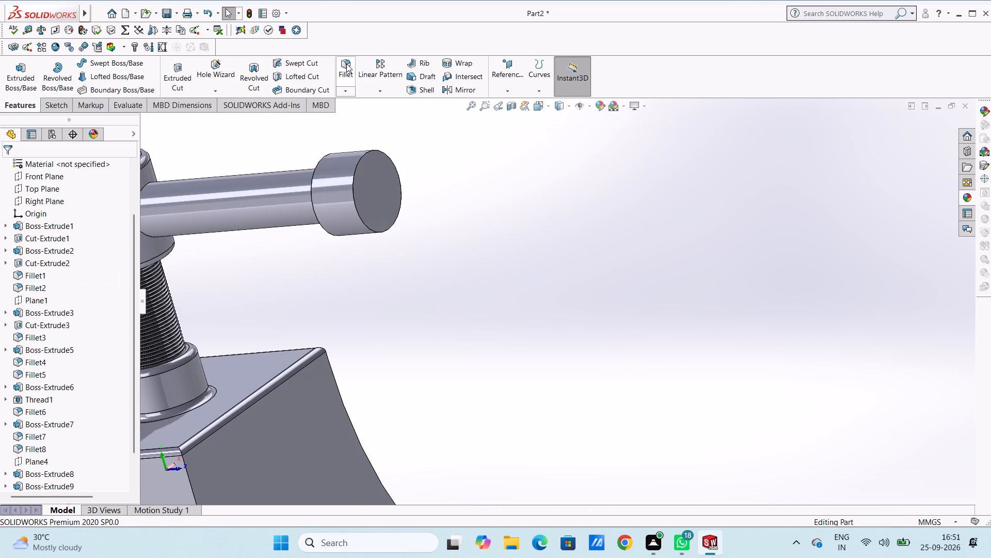
click(346, 63)
click(355, 174)
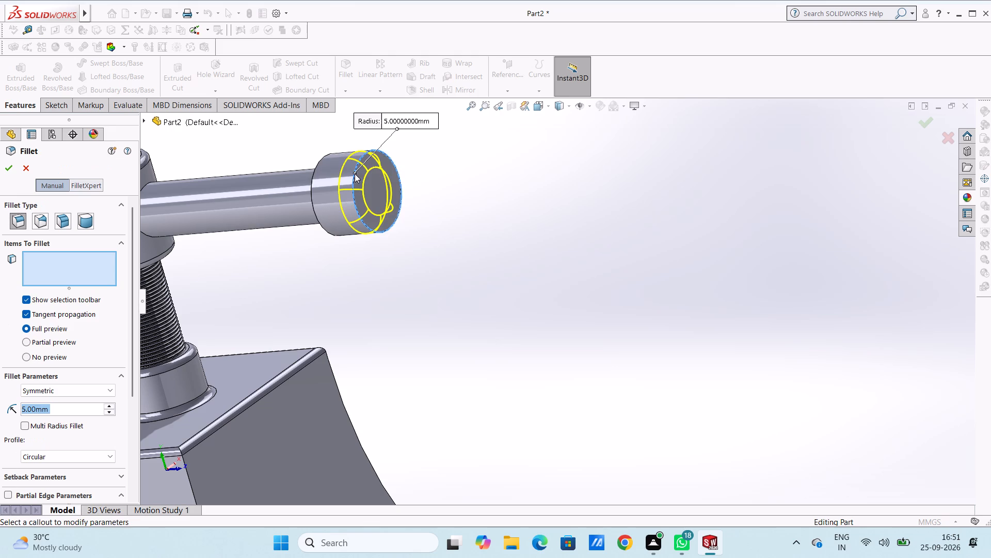
click(6, 168)
Review the whole clamp, including both rounded crossbar knobs, in isometric view.
scroll(226, 183, up, 2)
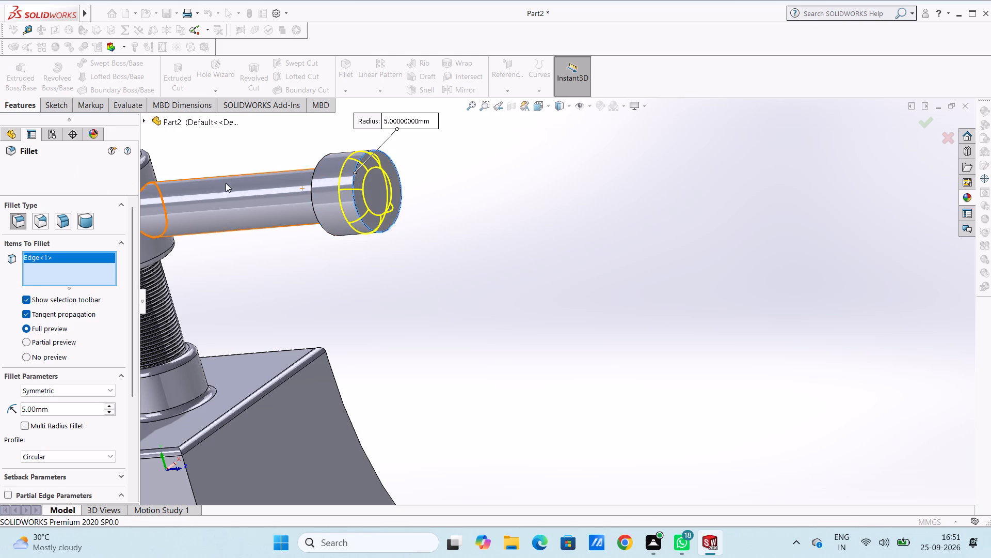
scroll(226, 183, up, 9)
click(289, 215)
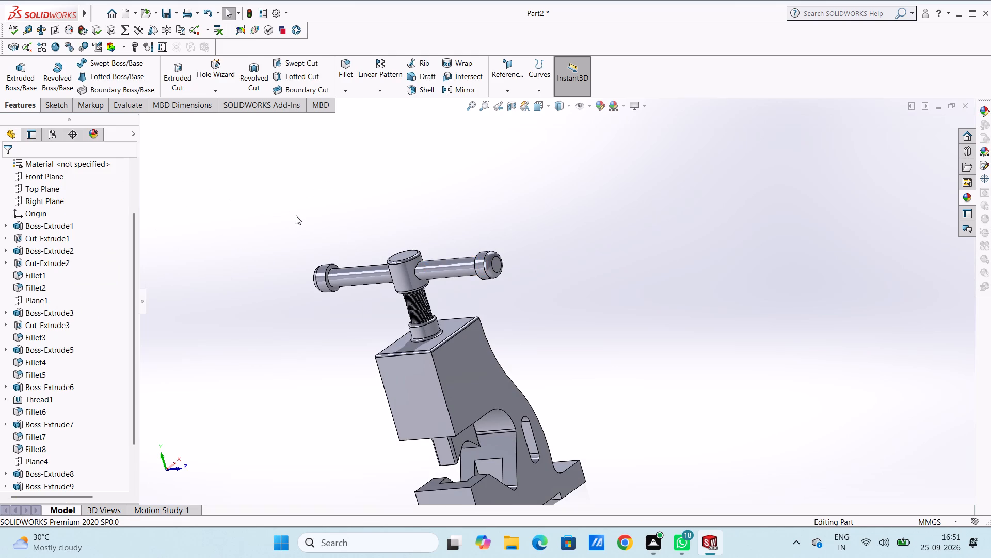
middle_drag(310, 210, 330, 210)
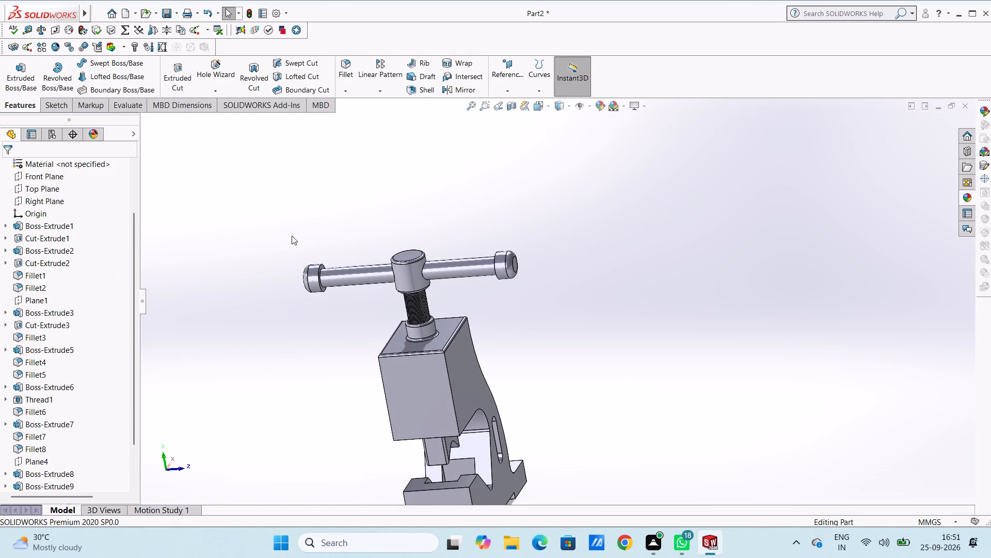
key(ctrl+7)
key(Escape)
key(Escape)
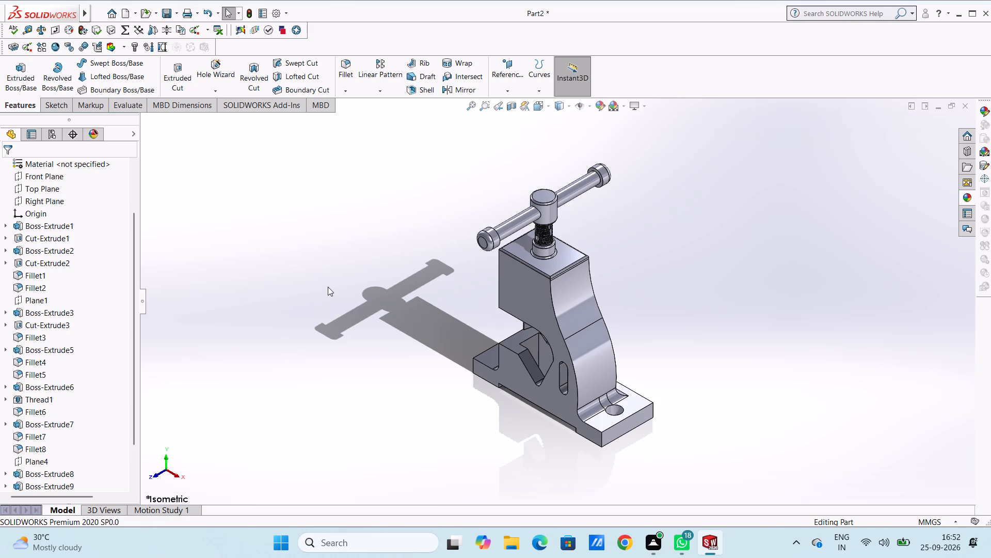
Apply a dark grey colour from the standard swatches to the whole part.
click(599, 104)
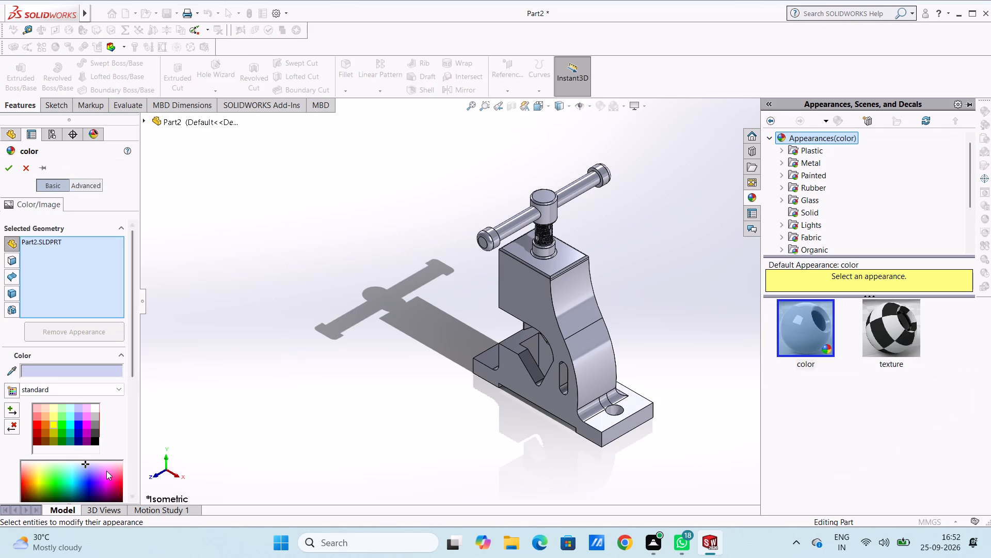
click(95, 424)
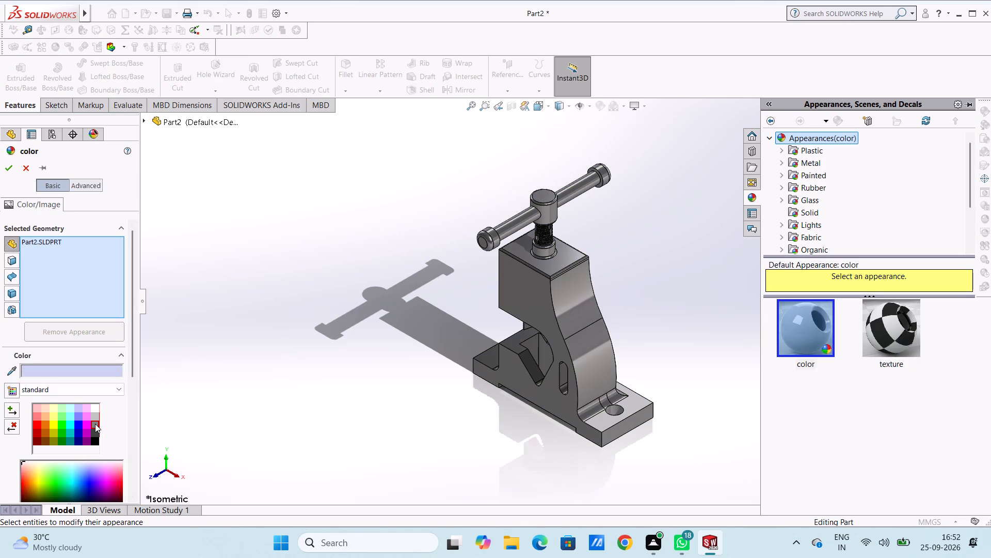
click(94, 430)
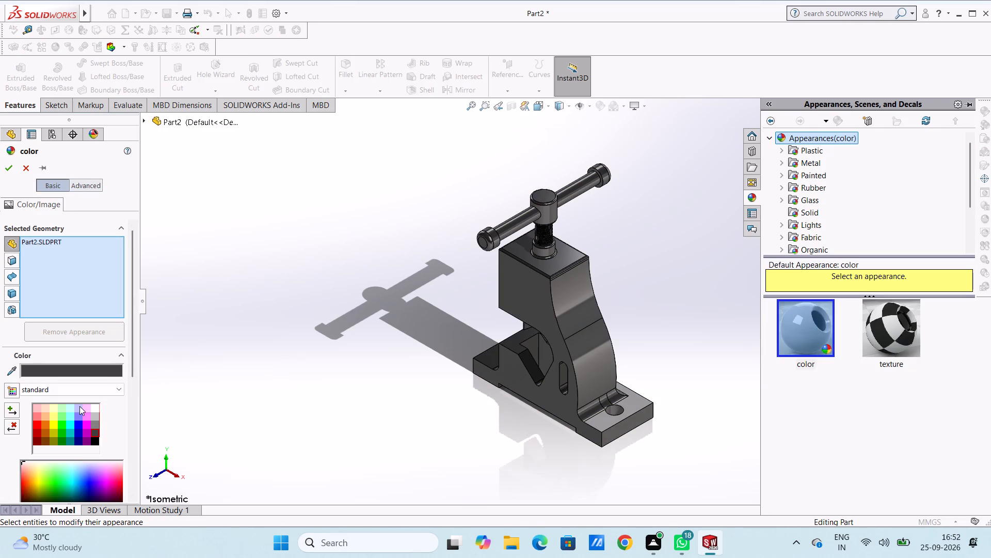
click(6, 163)
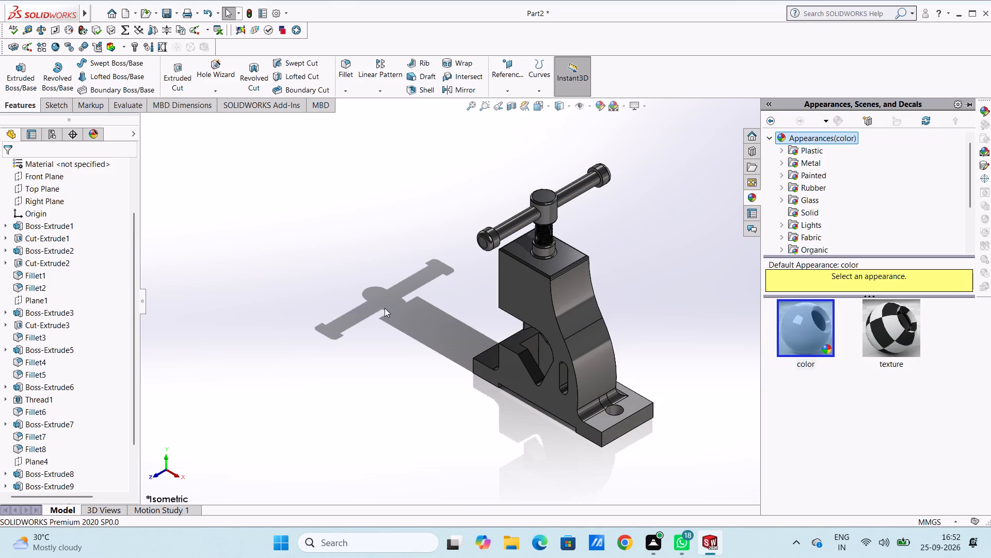
click(383, 308)
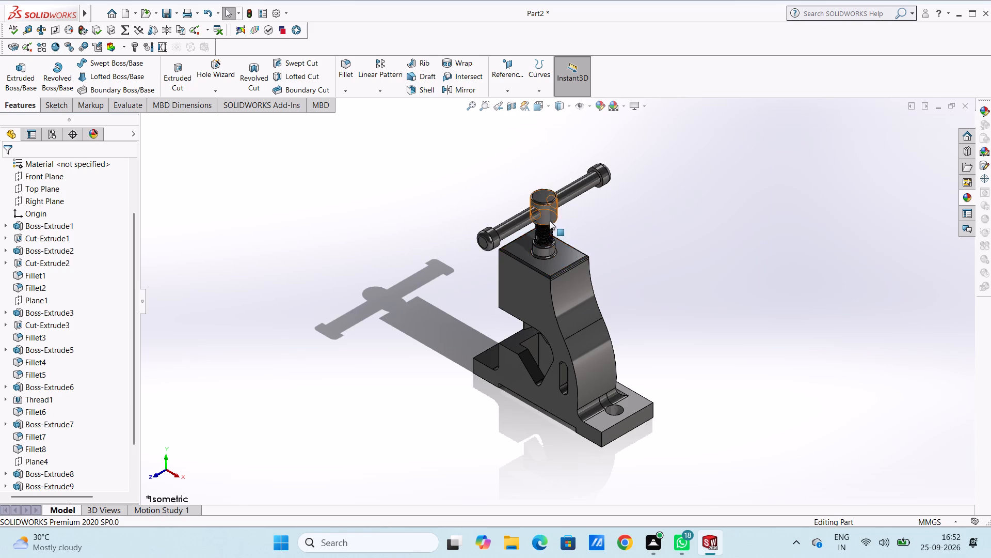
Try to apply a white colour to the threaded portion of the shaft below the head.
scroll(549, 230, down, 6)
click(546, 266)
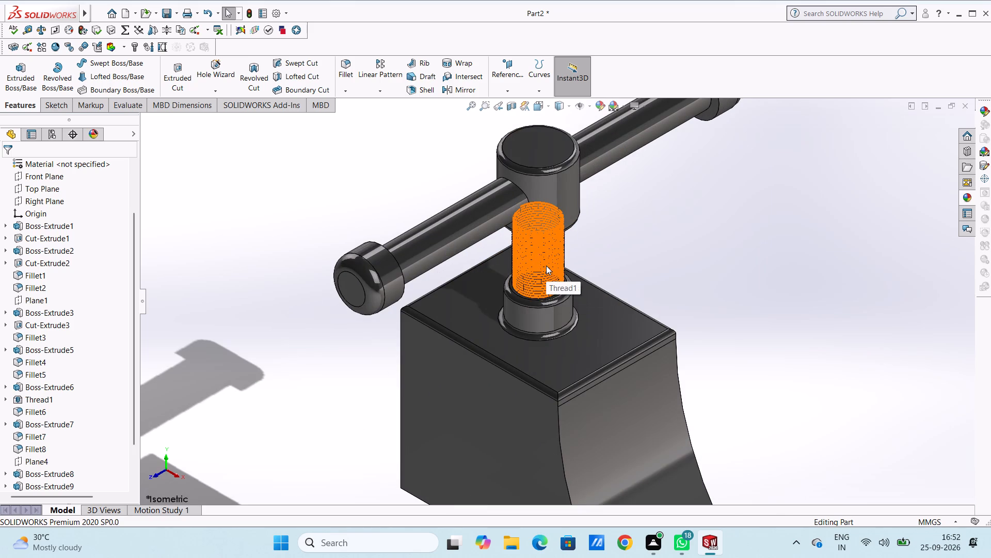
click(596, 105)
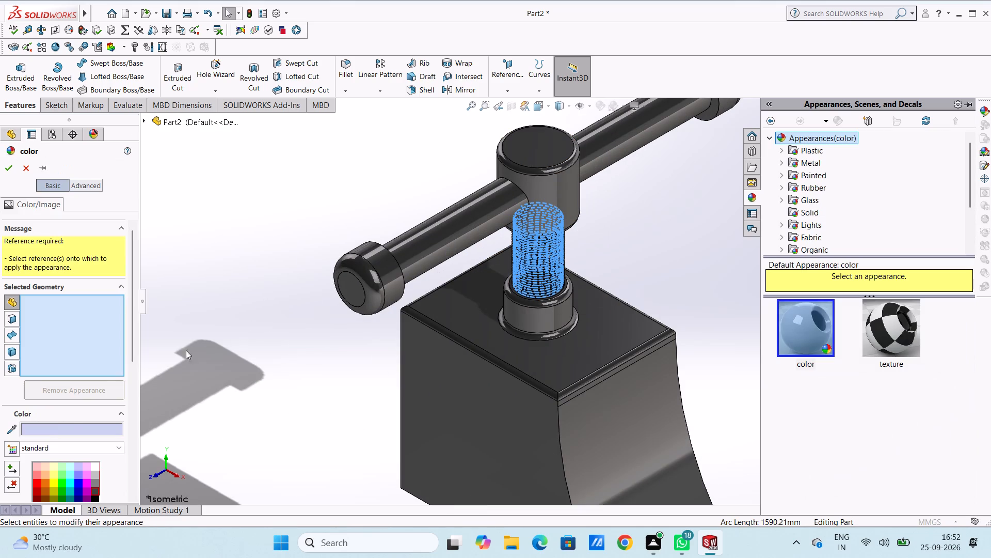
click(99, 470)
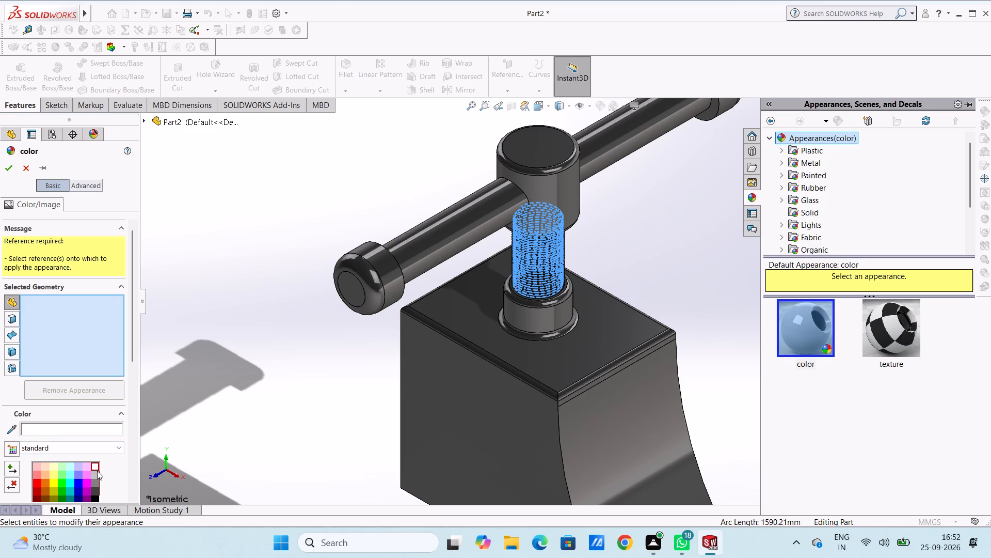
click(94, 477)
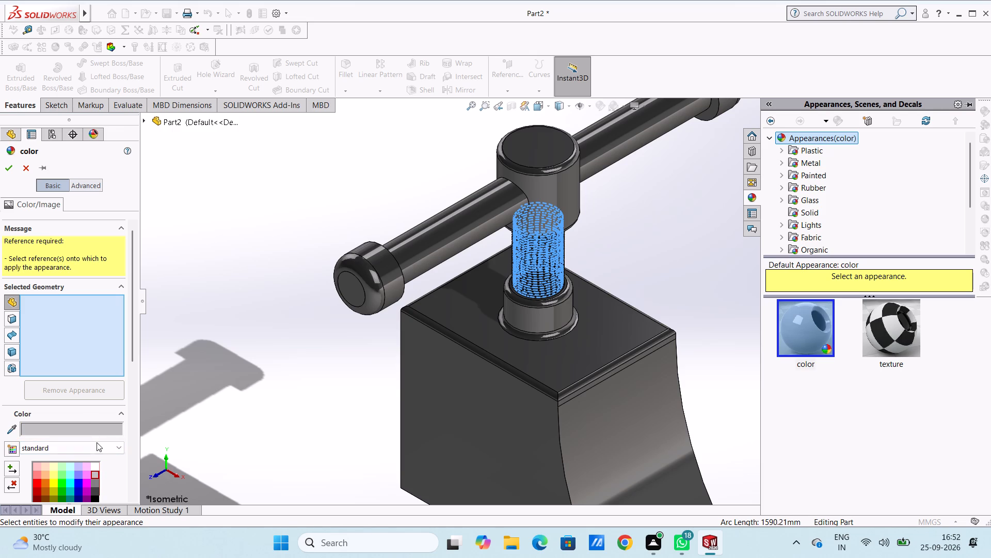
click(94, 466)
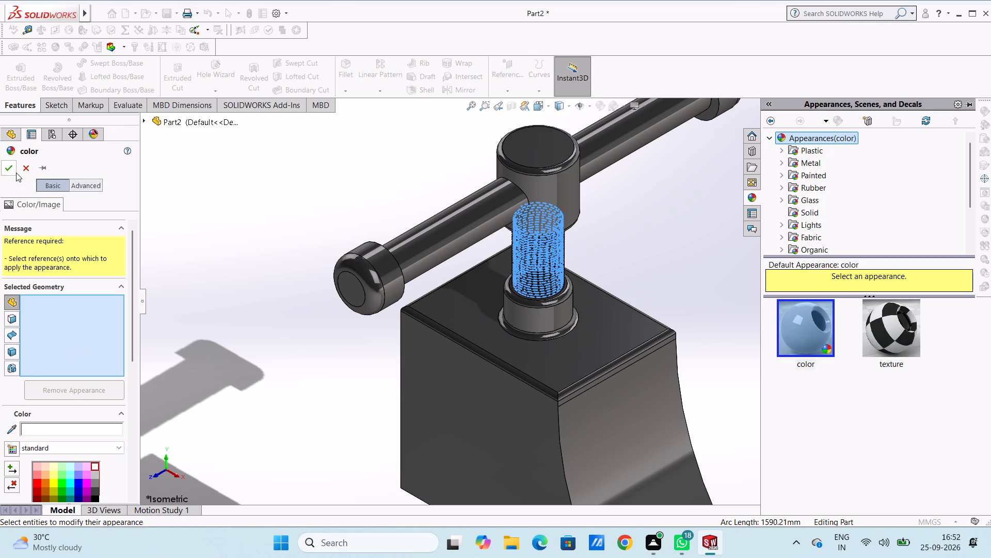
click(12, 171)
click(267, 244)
Apply a light grey standard colour to a helical face of the shaft's thread.
scroll(254, 269, up, 2)
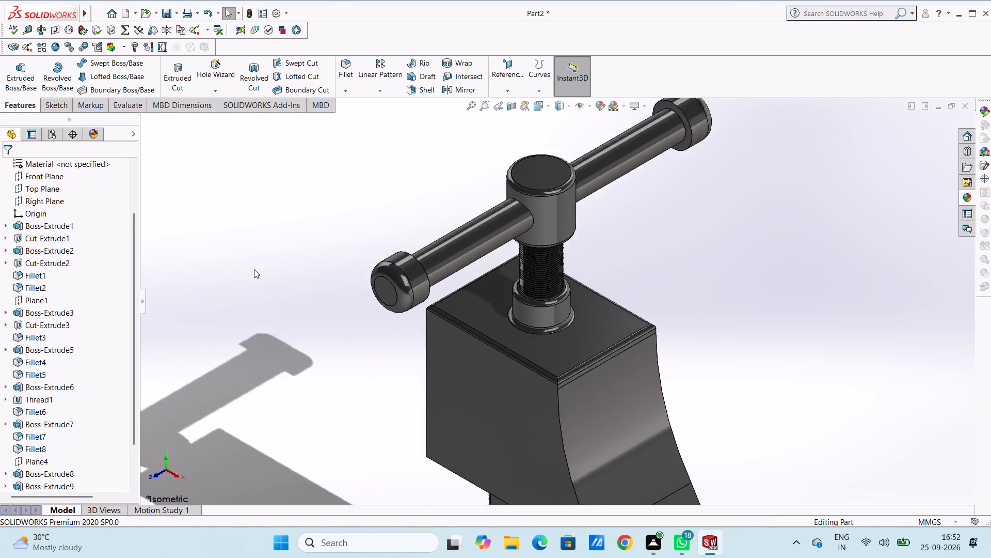
scroll(254, 269, up, 1)
middle_drag(276, 296, 281, 211)
scroll(520, 205, down, 7)
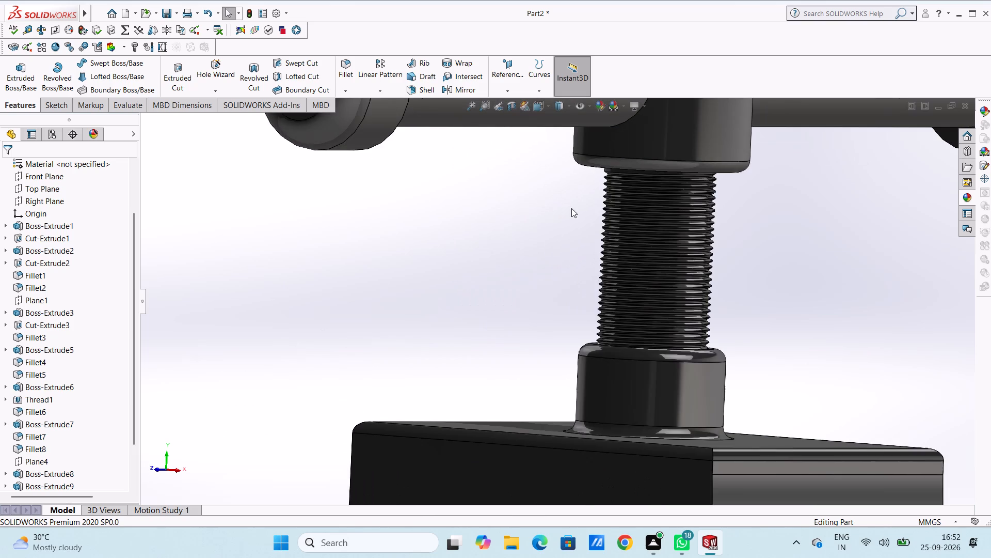
scroll(708, 205, down, 4)
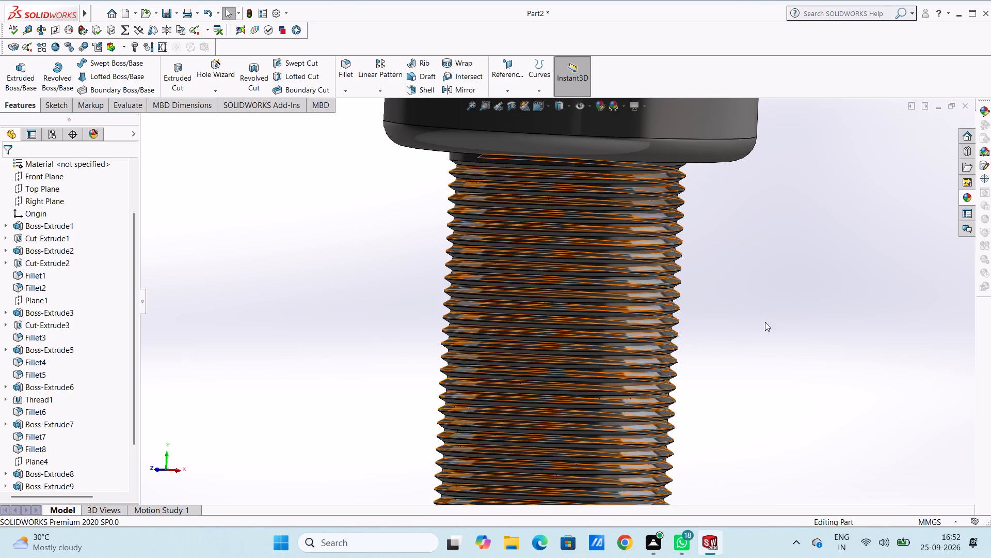
click(631, 229)
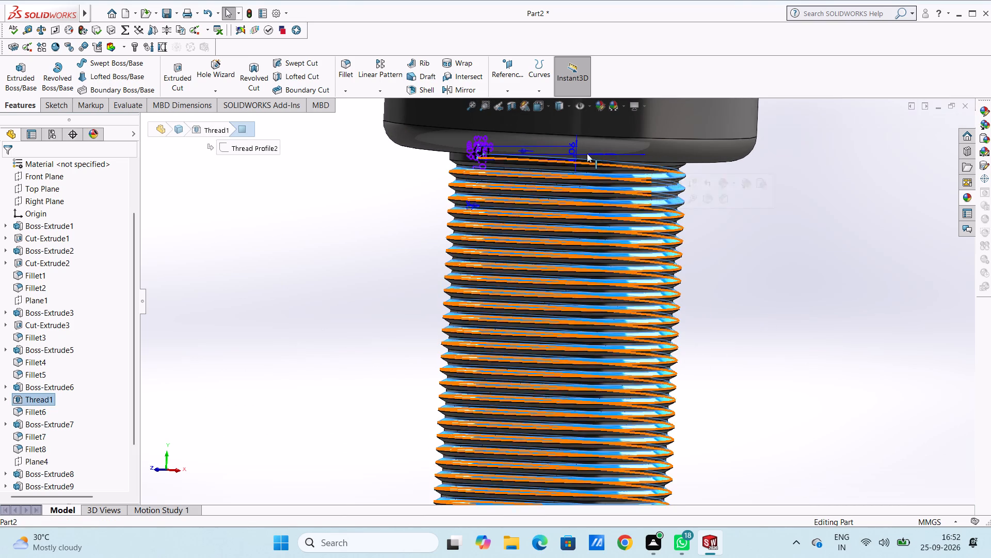
click(595, 104)
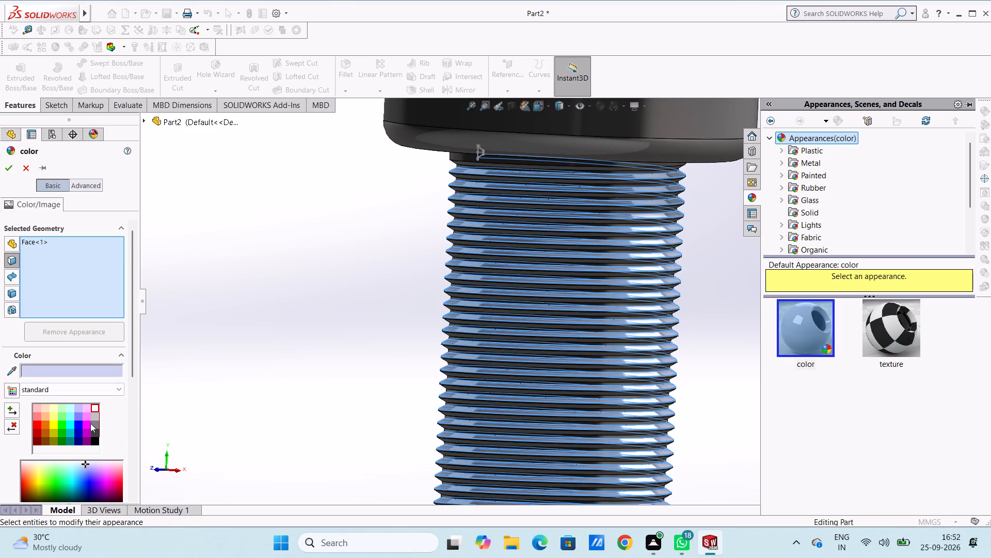
click(95, 415)
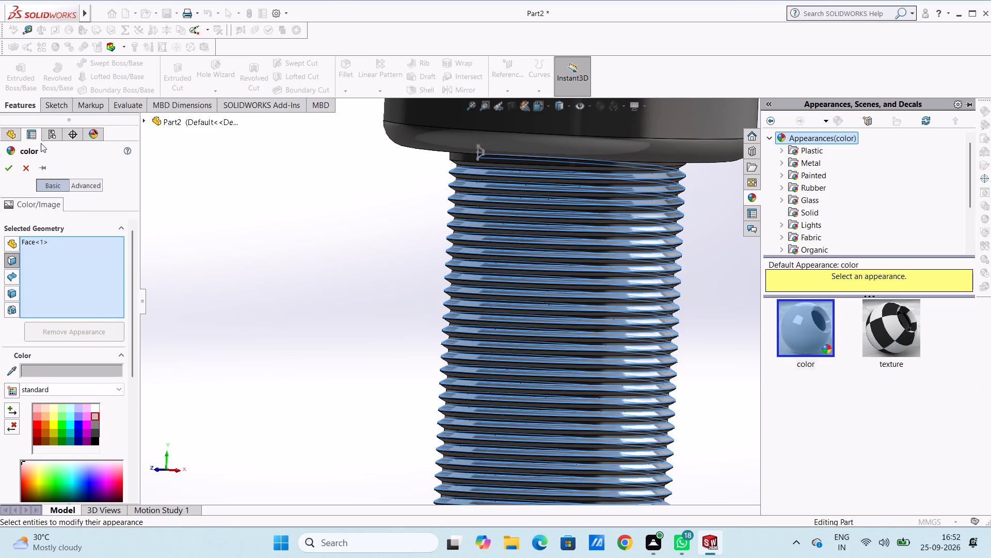
click(9, 169)
click(252, 215)
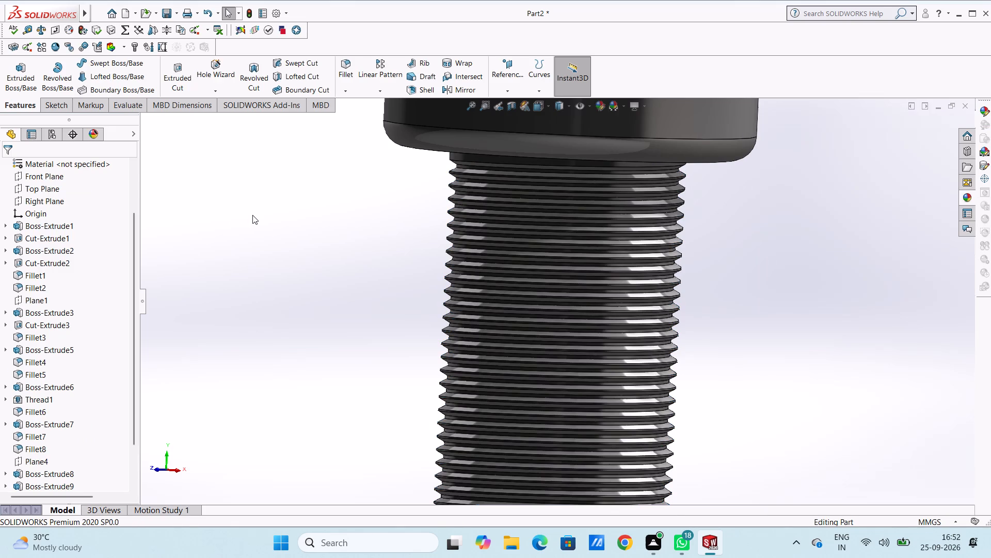
Apply the chromium plate metal appearance to a face of the shaft's thread.
scroll(252, 215, up, 15)
middle_drag(299, 235, 324, 263)
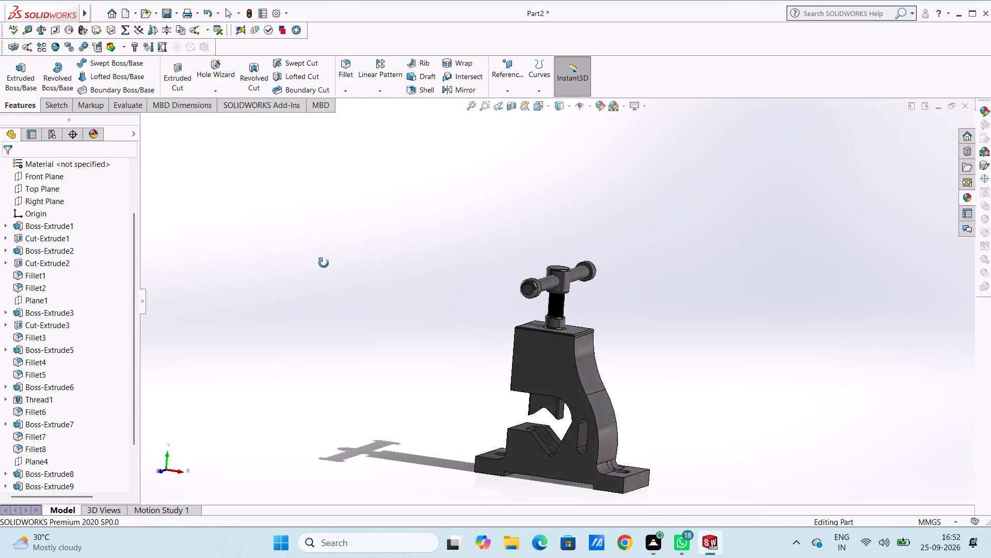
middle_drag(324, 263, 328, 250)
middle_drag(328, 247, 309, 255)
scroll(599, 304, down, 6)
scroll(547, 299, down, 4)
click(396, 301)
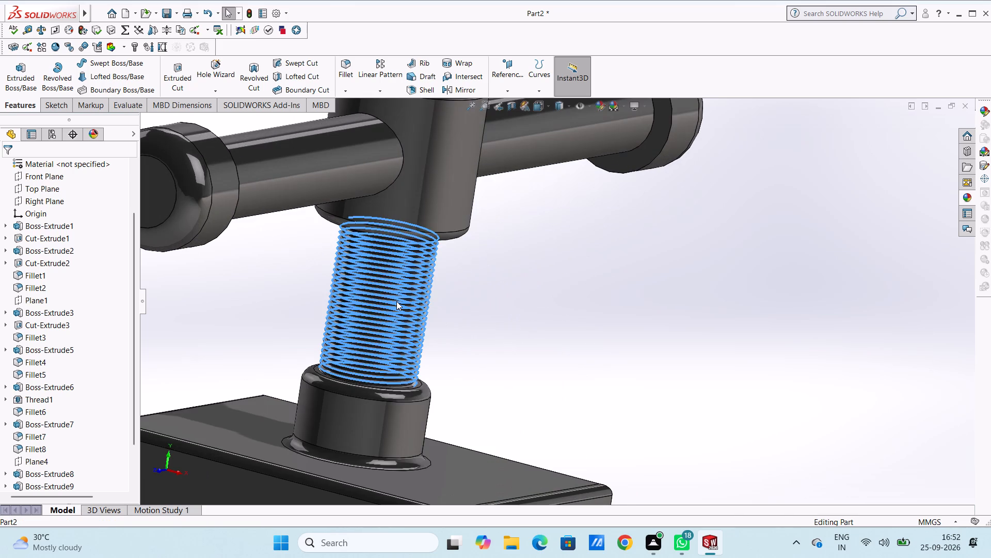
click(961, 200)
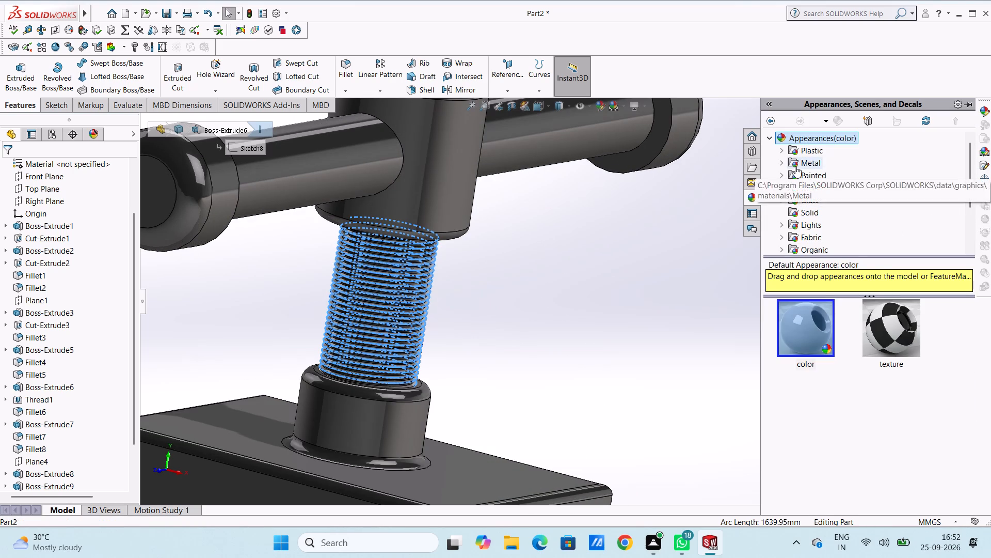
click(795, 166)
drag(891, 325, 745, 319)
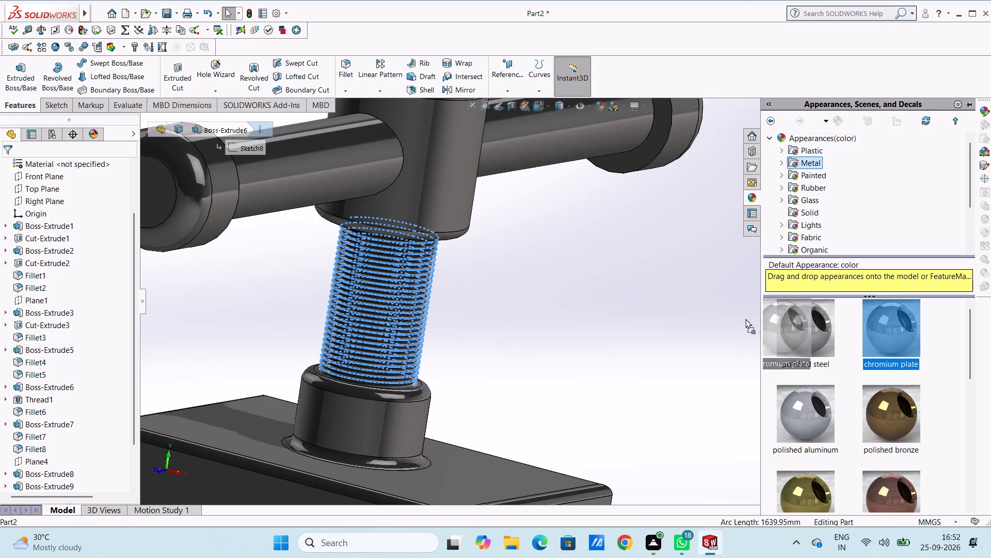
drag(745, 319, 414, 289)
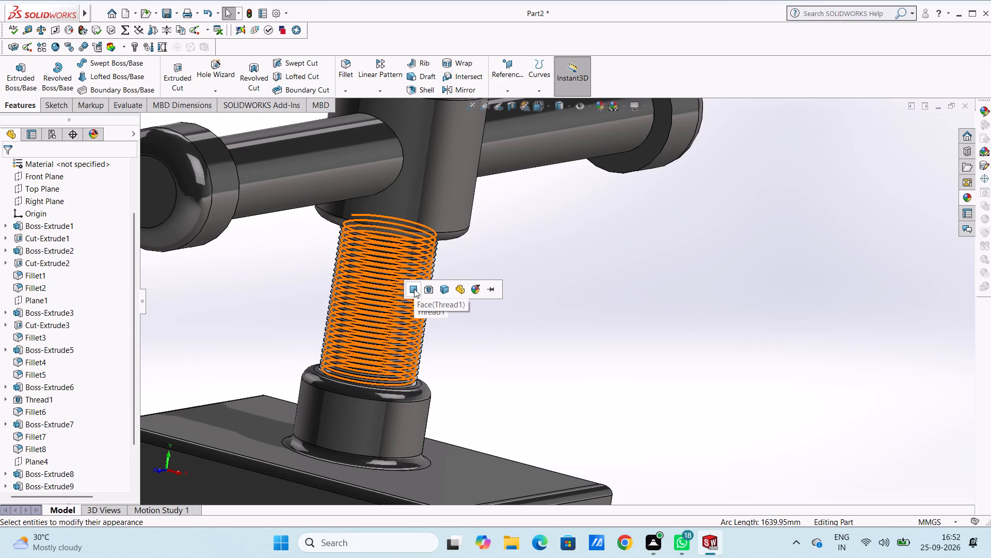
click(414, 289)
click(587, 284)
Apply the yellow, brass-like polished metal appearance to the thread's outer helical face, using face-level assignment.
scroll(587, 284, up, 3)
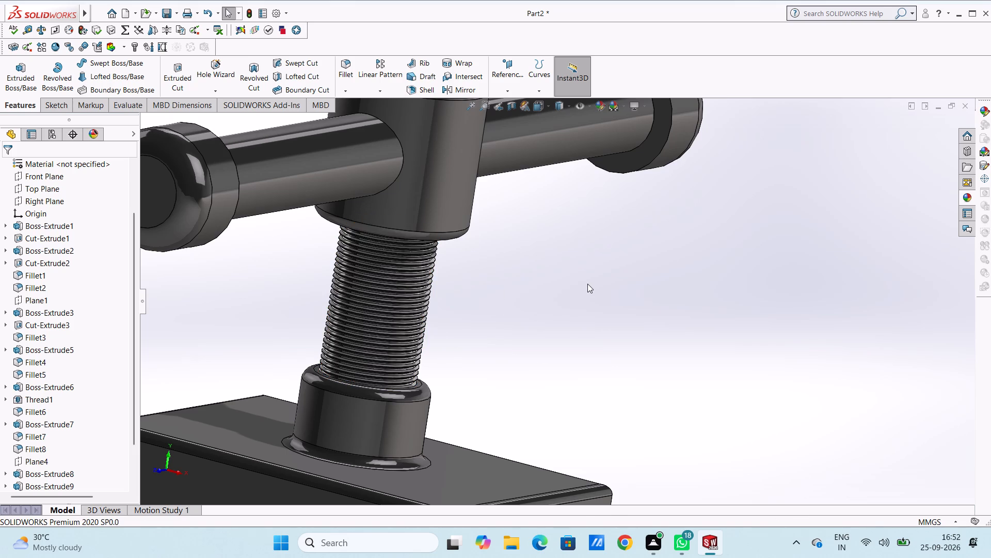
scroll(587, 284, up, 6)
scroll(551, 306, down, 6)
scroll(466, 263, down, 5)
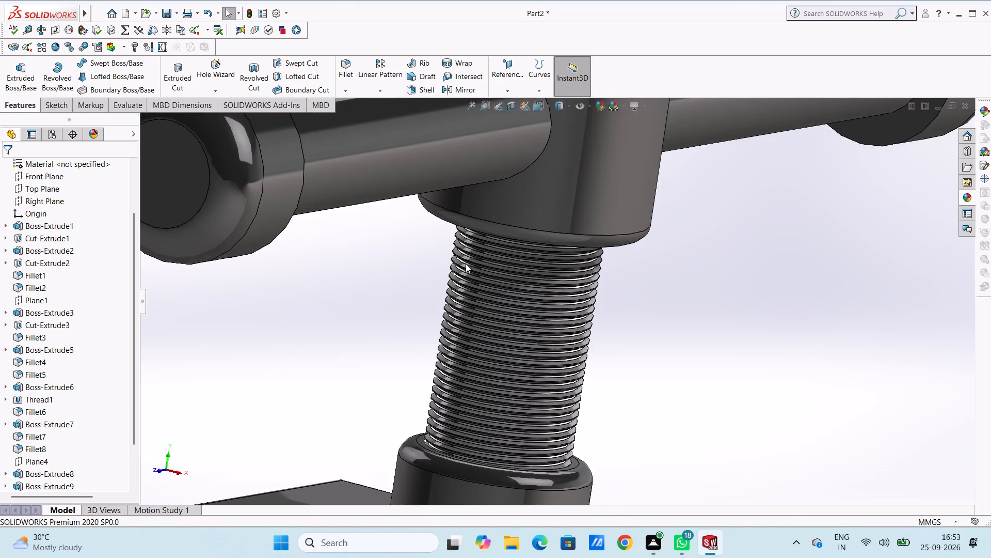
scroll(466, 263, down, 2)
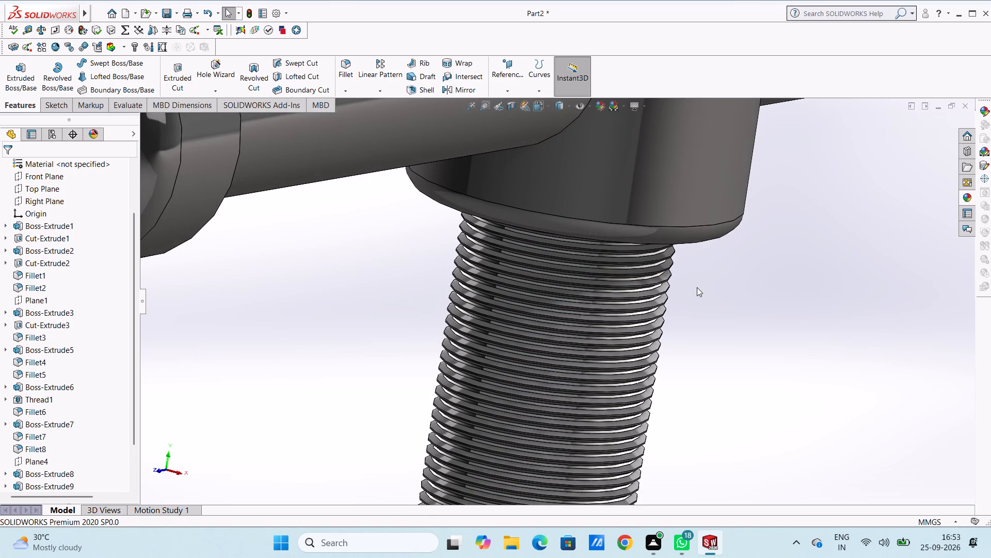
click(647, 311)
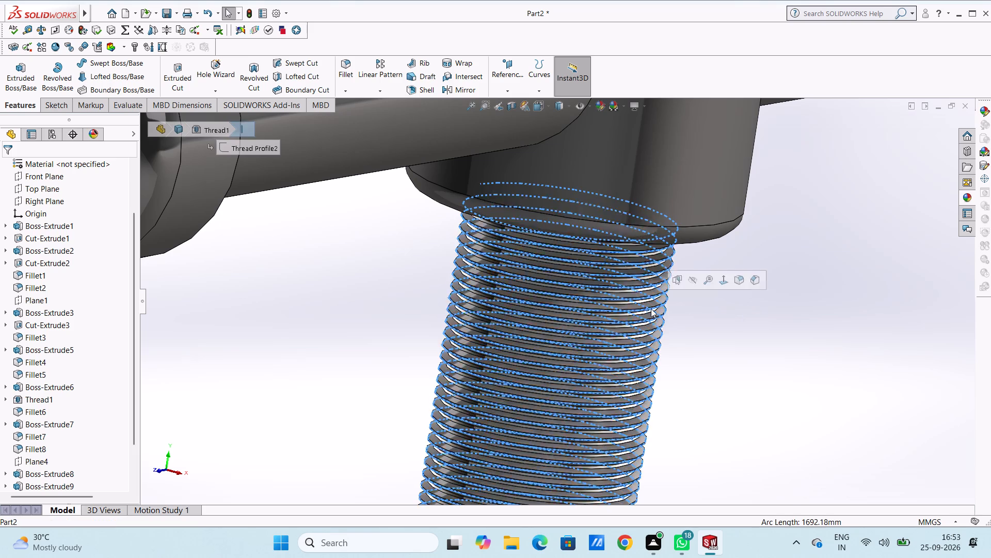
click(964, 197)
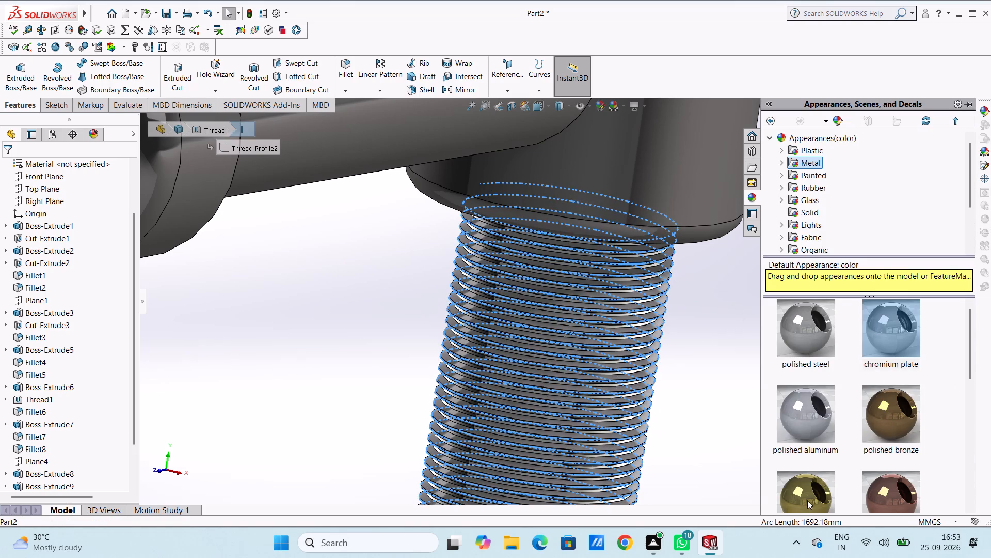
drag(808, 489, 628, 352)
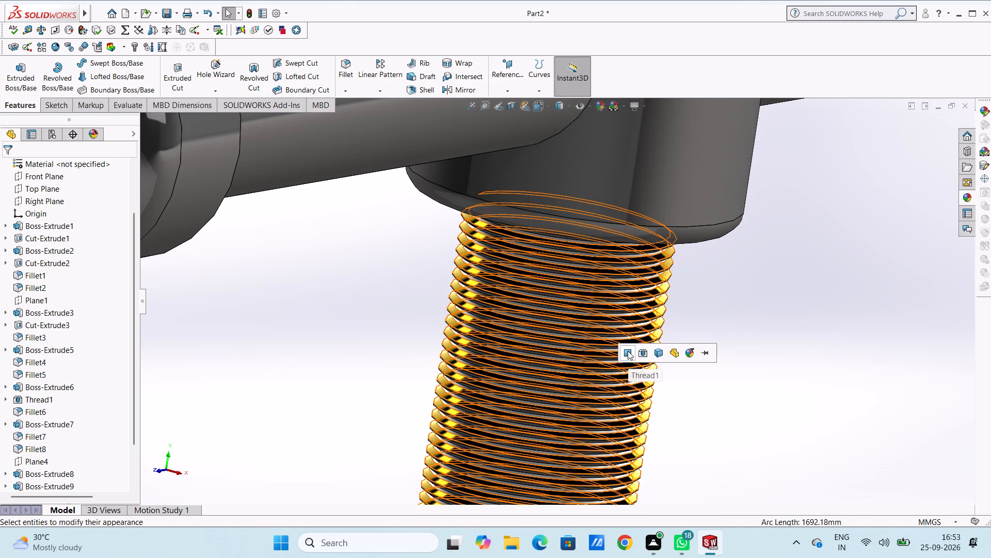
click(628, 351)
scroll(785, 337, up, 10)
click(775, 327)
Apply the white standard colour to one arm of the crossbar and the outer faces of that arm's knob.
scroll(774, 327, up, 4)
middle_drag(708, 320, 744, 337)
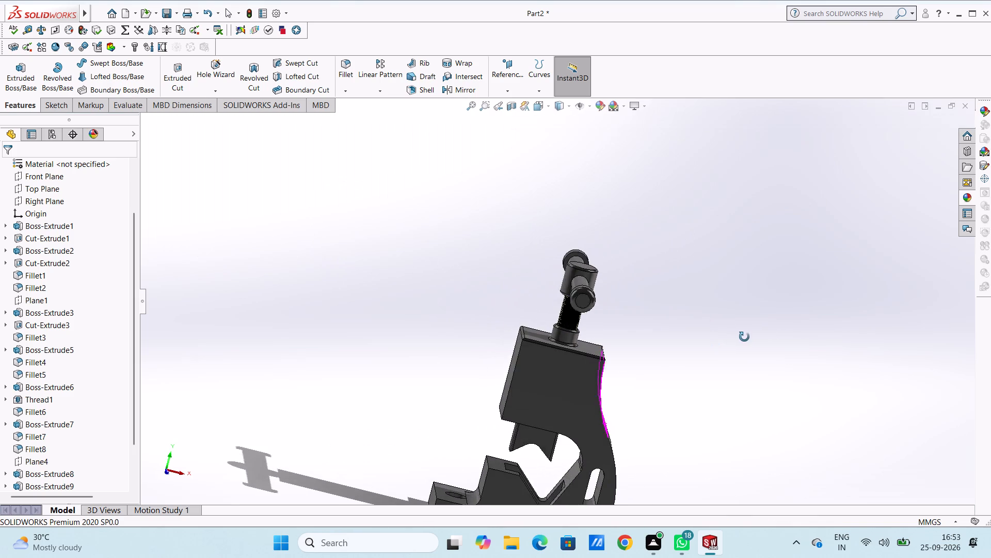
middle_drag(744, 337, 712, 331)
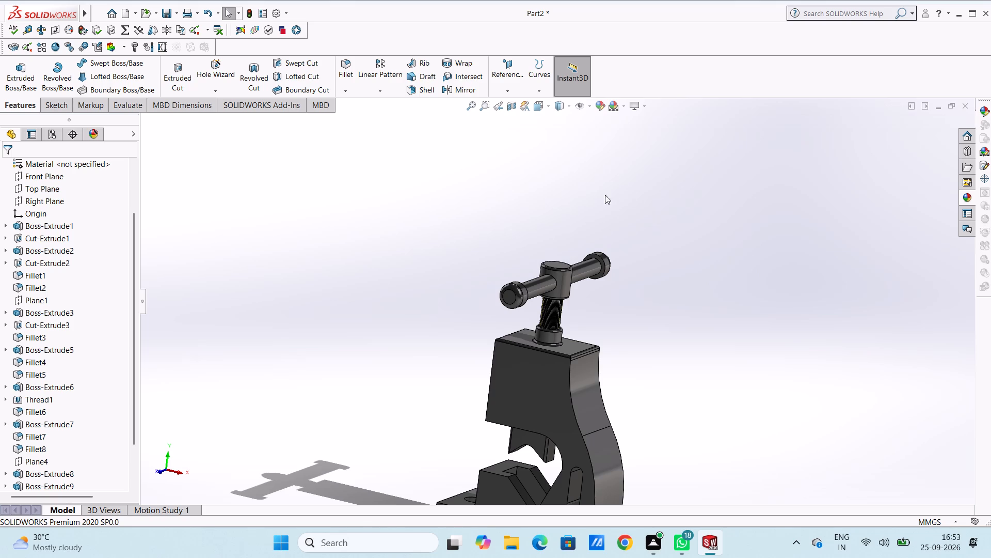
click(546, 286)
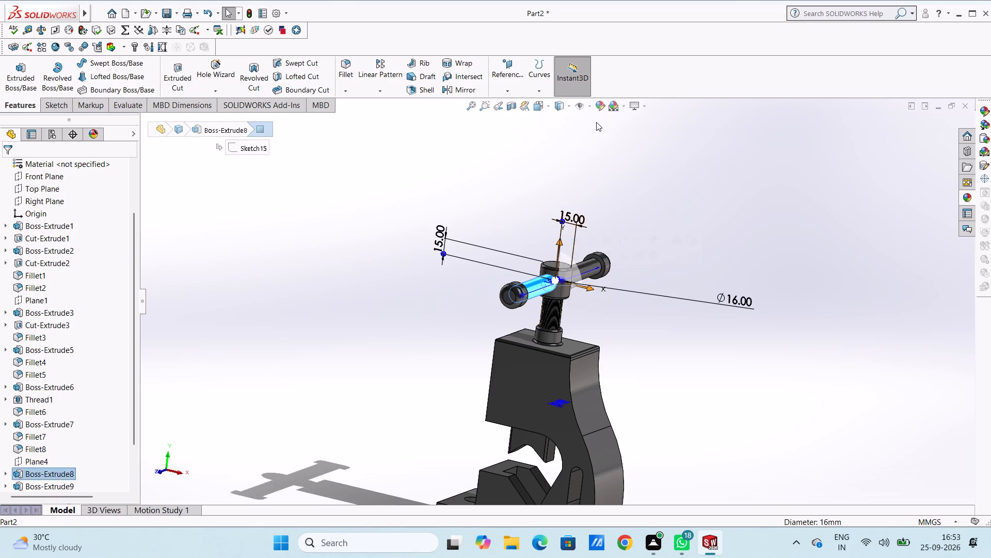
click(597, 104)
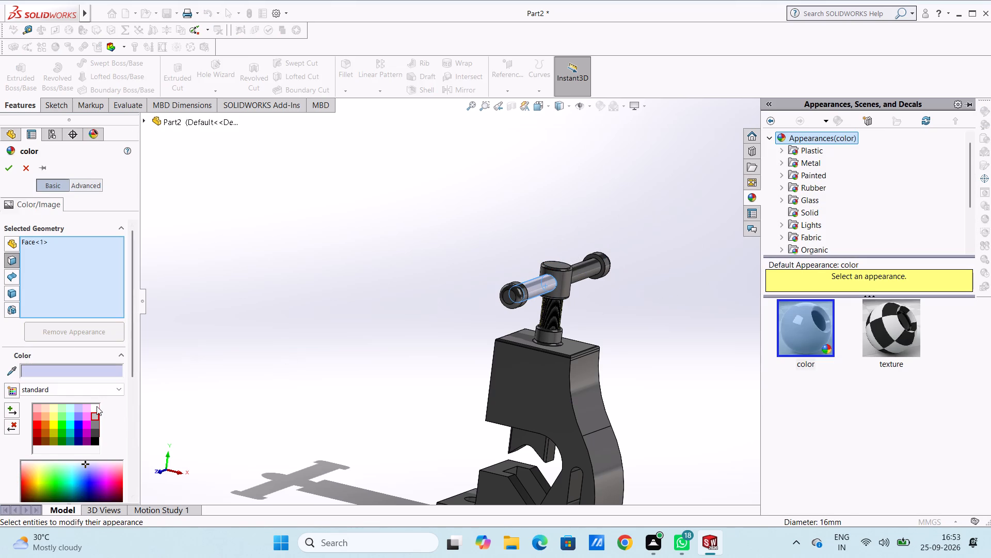
click(97, 406)
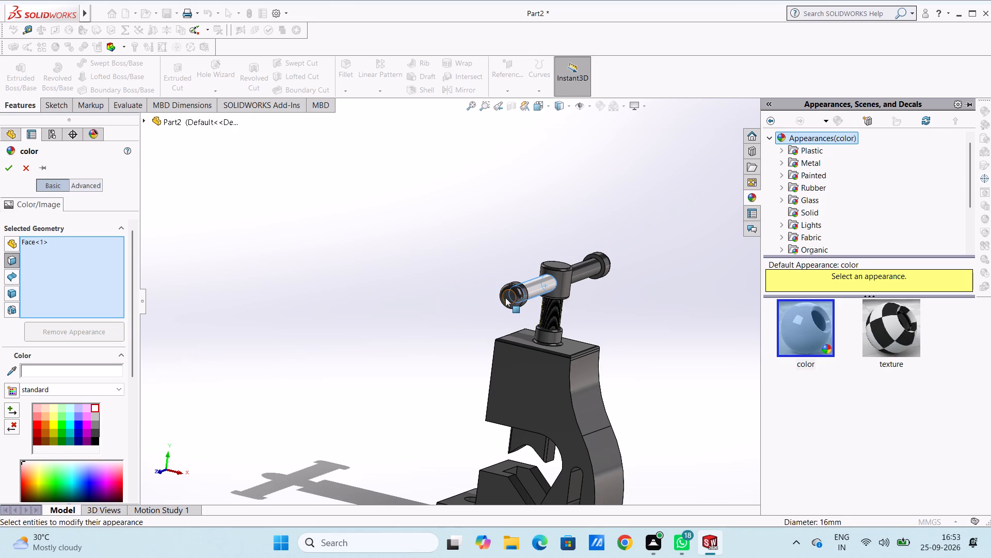
click(505, 298)
click(519, 292)
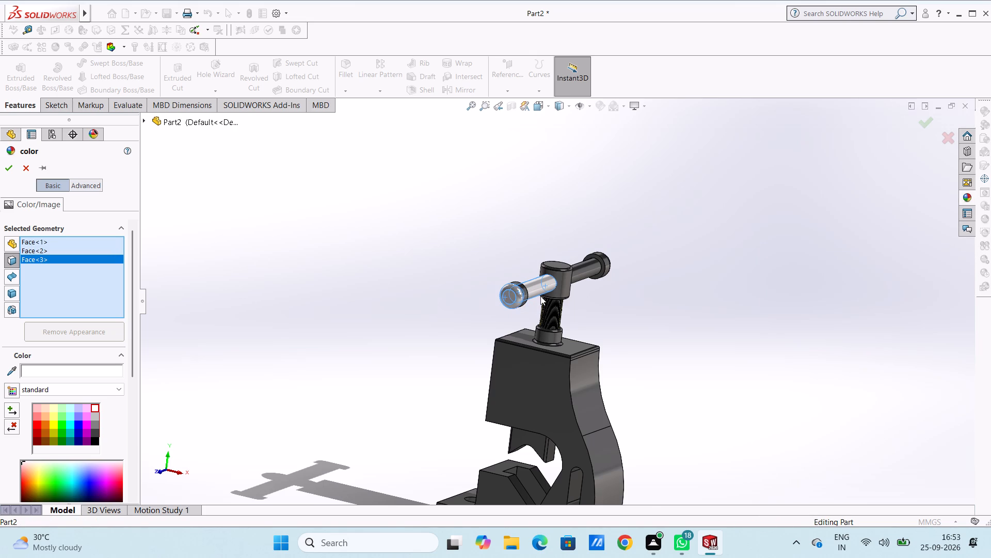
middle_drag(531, 298, 505, 306)
scroll(528, 286, down, 5)
click(506, 305)
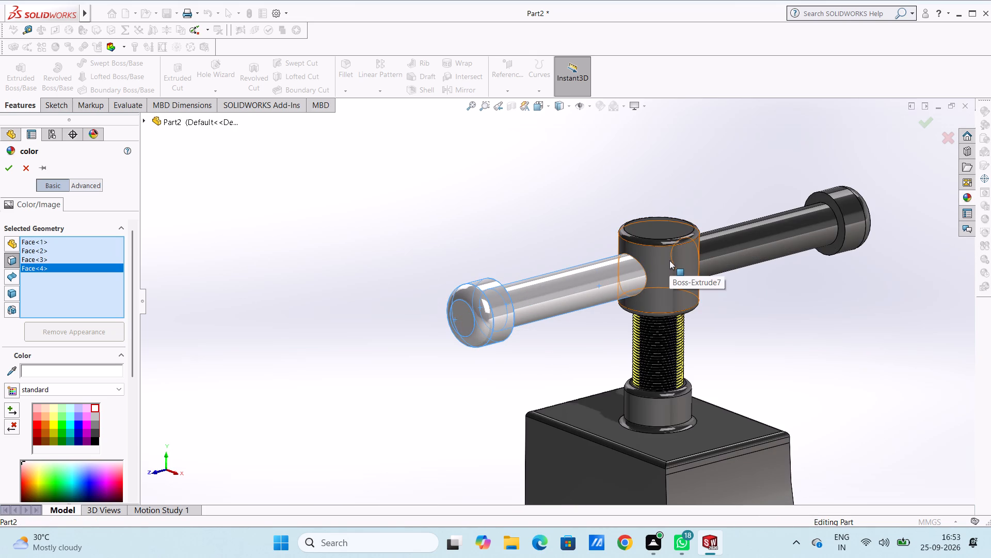
Extend the white colour to the crossbar's opposite arm, its knob faces, and the inner shoulder faces of both knobs.
click(743, 248)
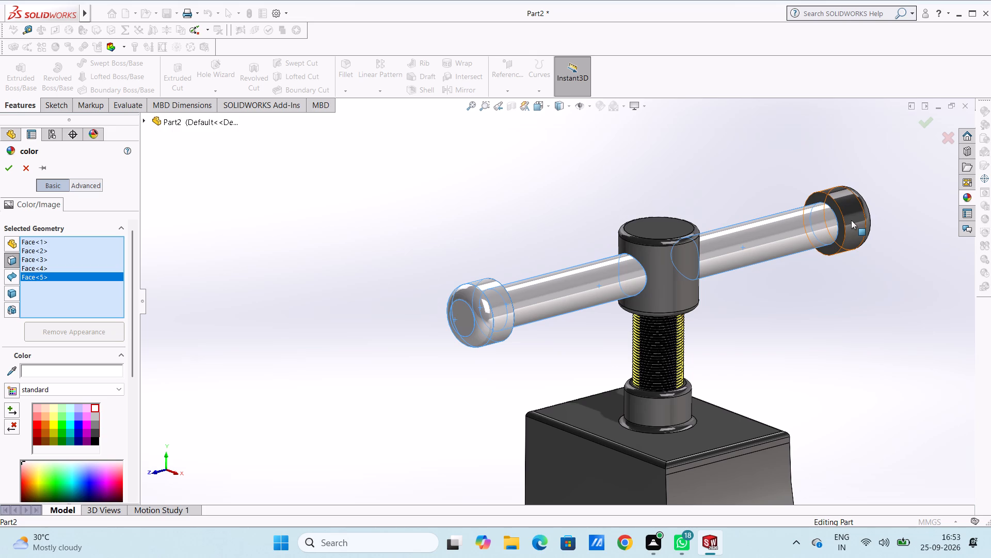
click(851, 220)
click(868, 214)
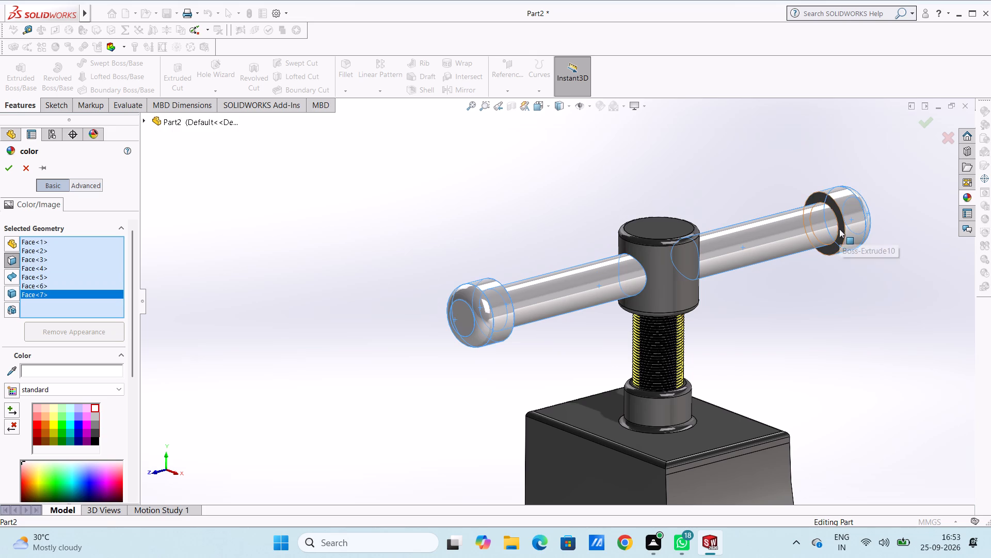
click(839, 229)
middle_drag(828, 242, 762, 292)
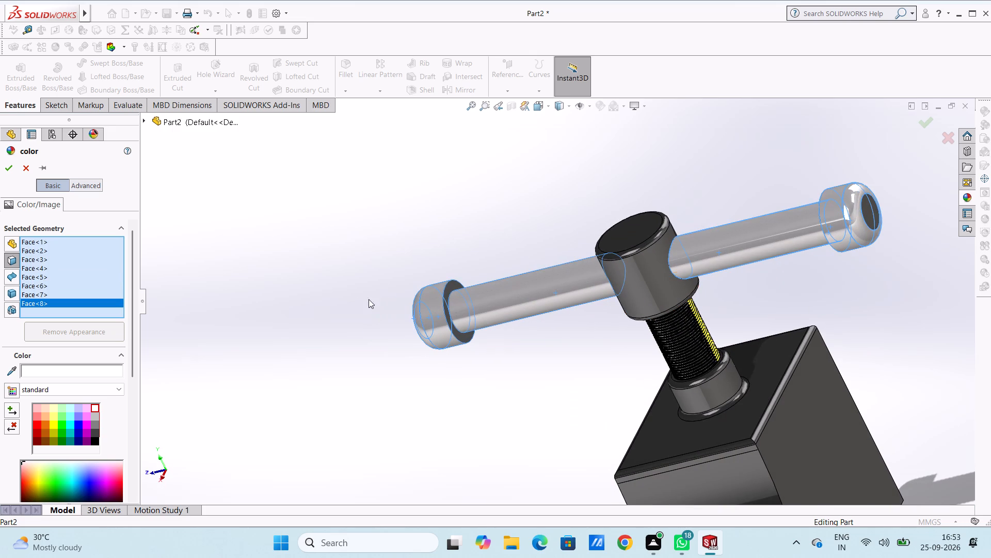
click(465, 333)
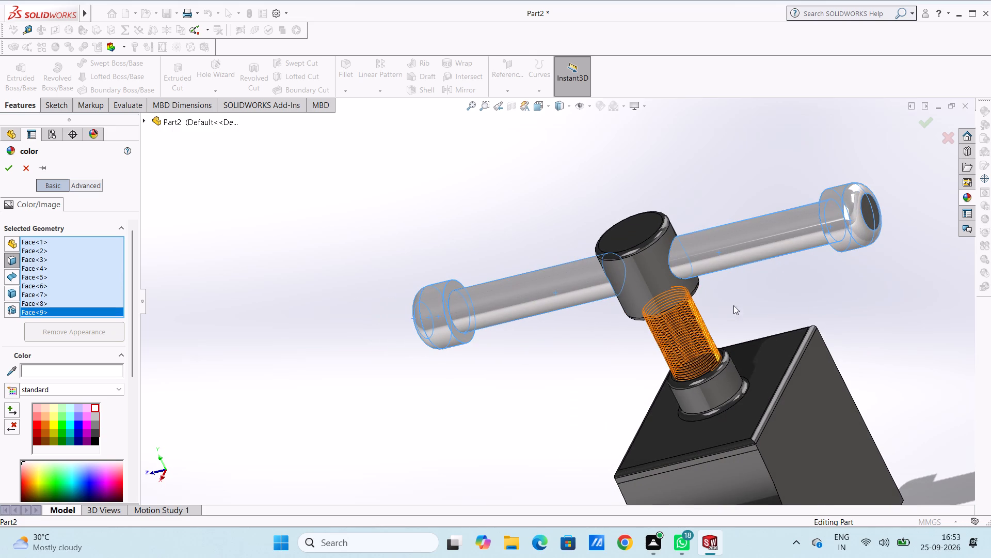
click(868, 214)
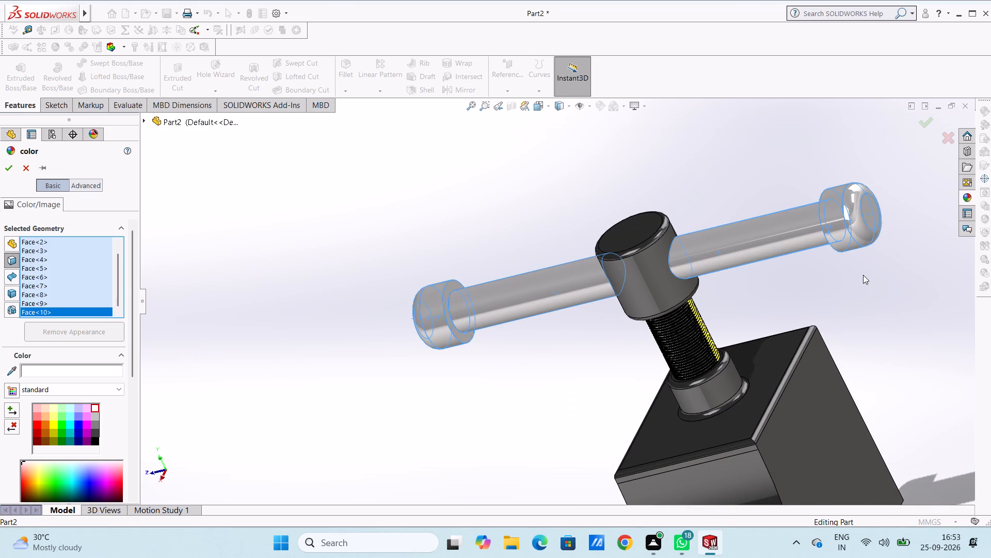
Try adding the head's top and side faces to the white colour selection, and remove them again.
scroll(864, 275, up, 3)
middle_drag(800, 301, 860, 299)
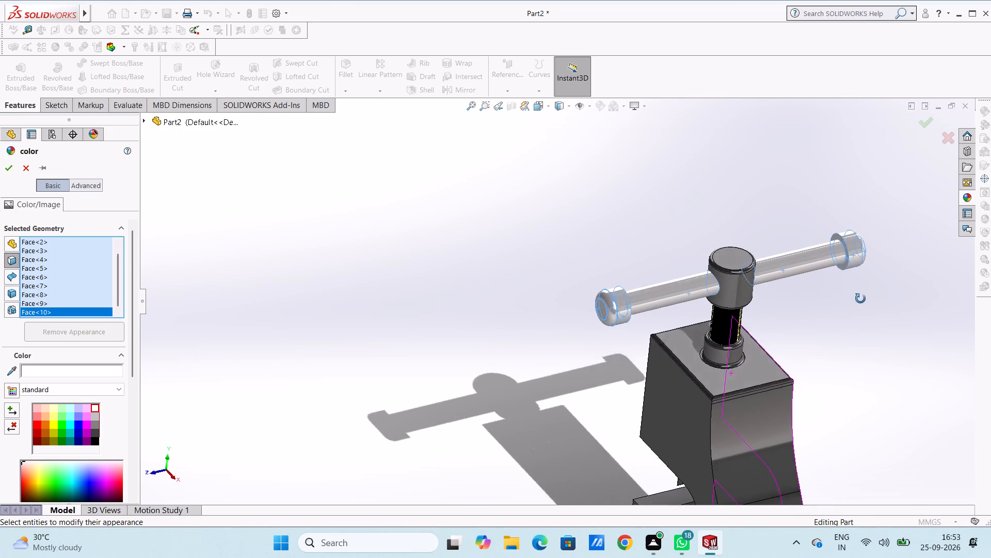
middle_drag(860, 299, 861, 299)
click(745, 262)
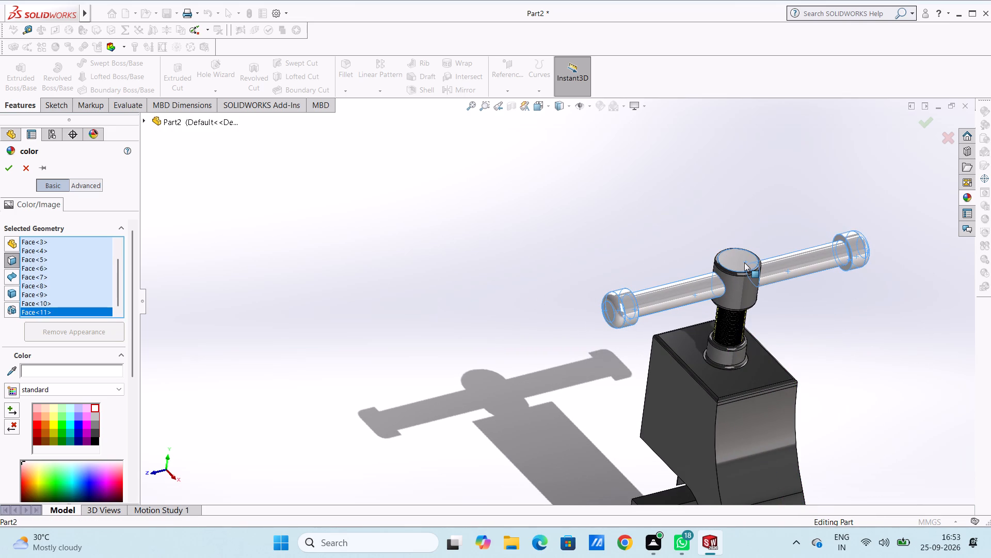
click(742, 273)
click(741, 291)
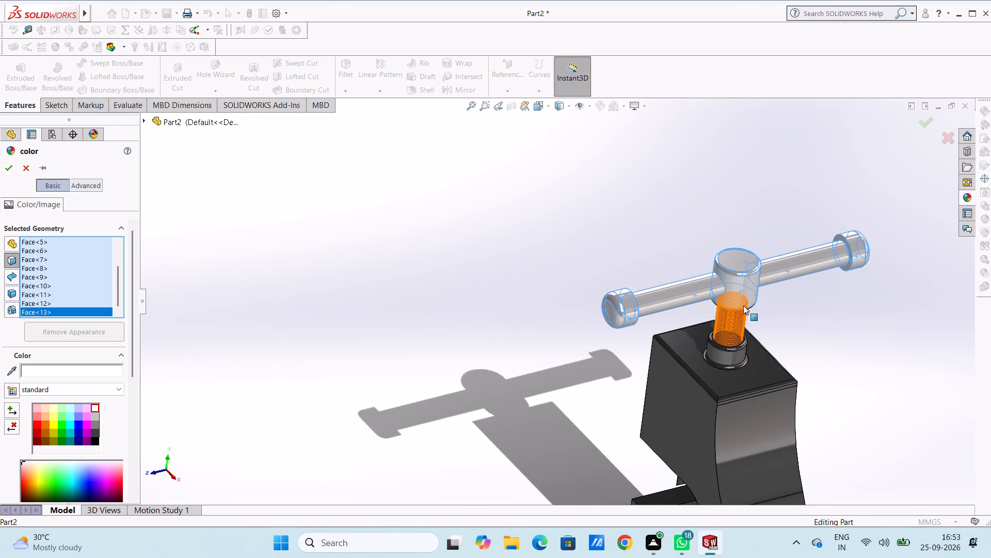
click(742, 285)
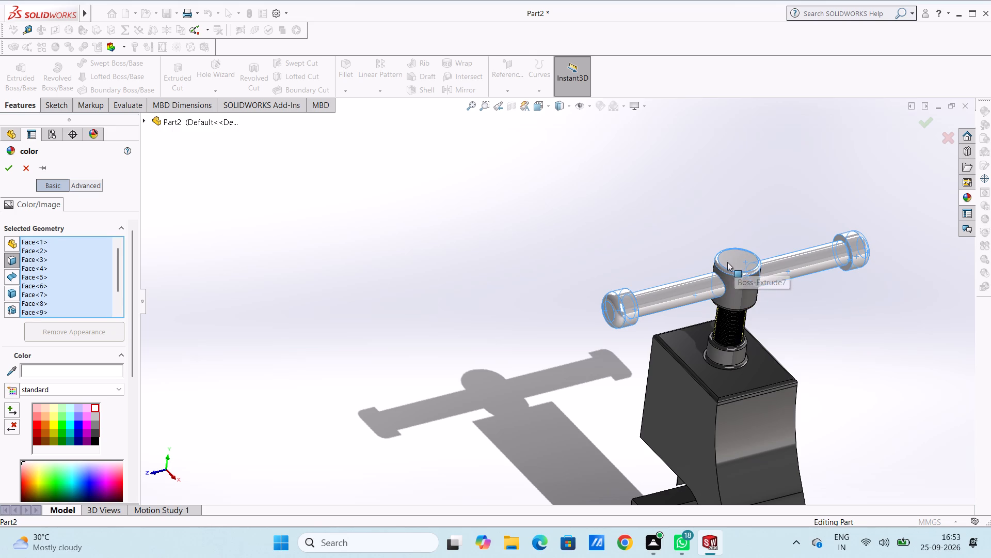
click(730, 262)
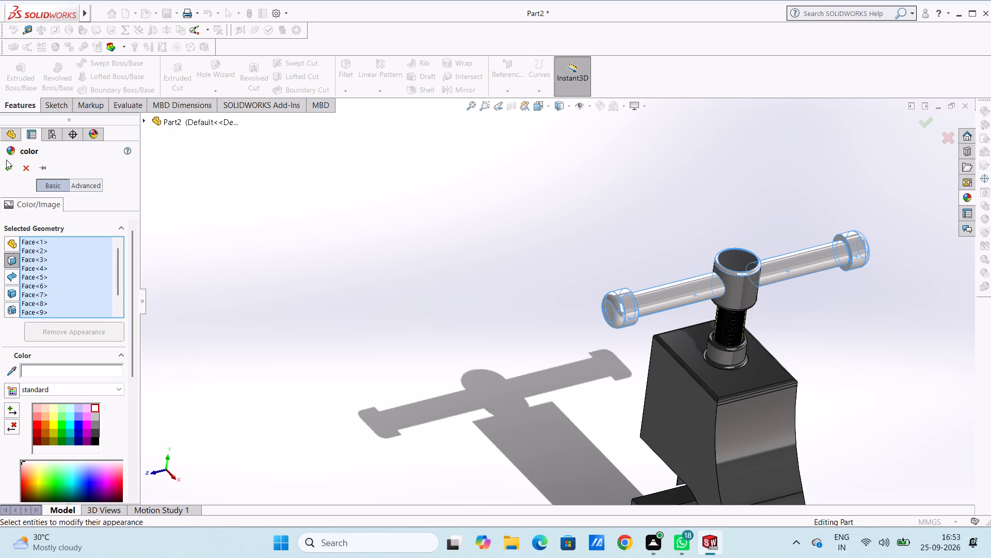
Accept the white colour for the selected crossbar and knob faces.
click(7, 166)
click(467, 236)
Apply the chromium plate metal appearance to the inner face of the base's mounting hole beside the V-block, using face-level assignment.
scroll(522, 244, up, 5)
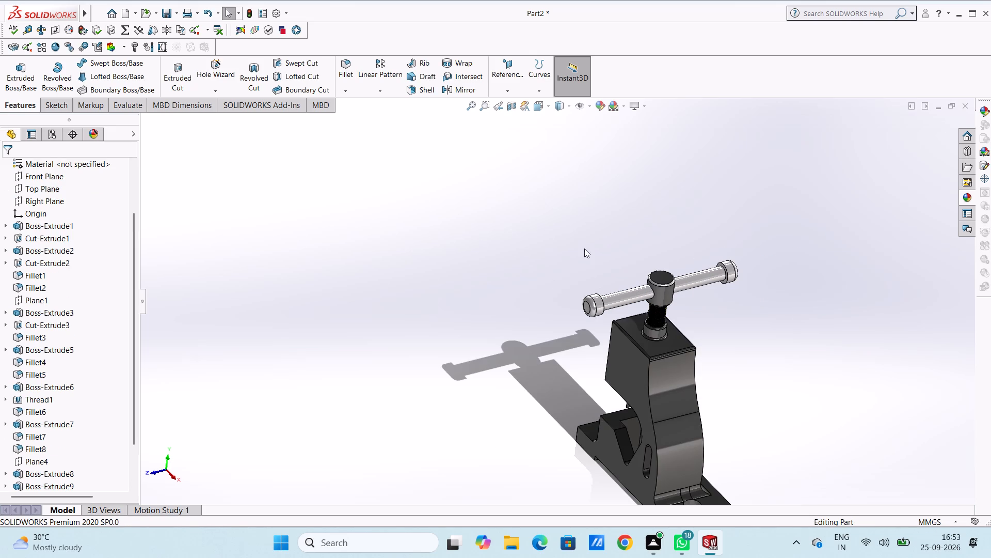
middle_drag(555, 291, 643, 360)
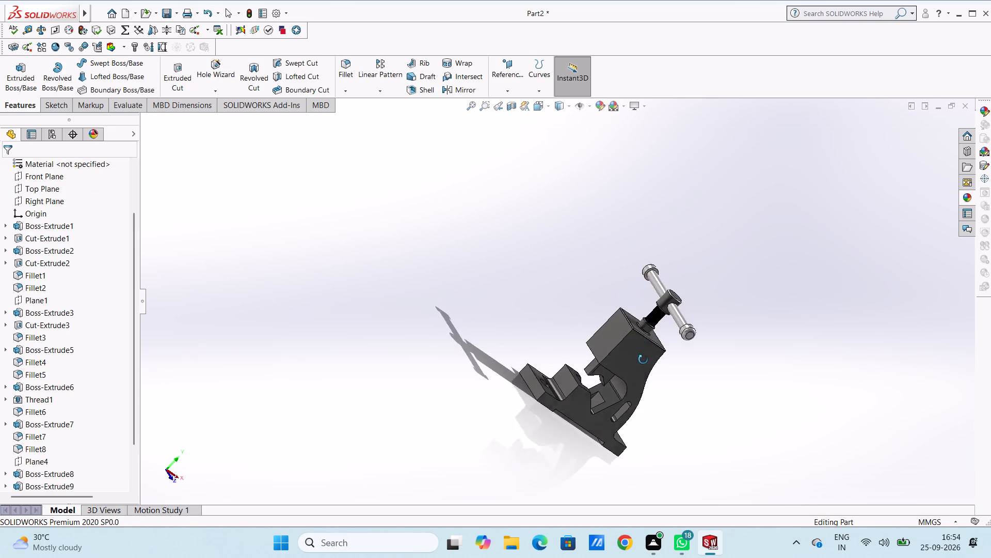
middle_drag(643, 360, 598, 384)
scroll(585, 381, down, 5)
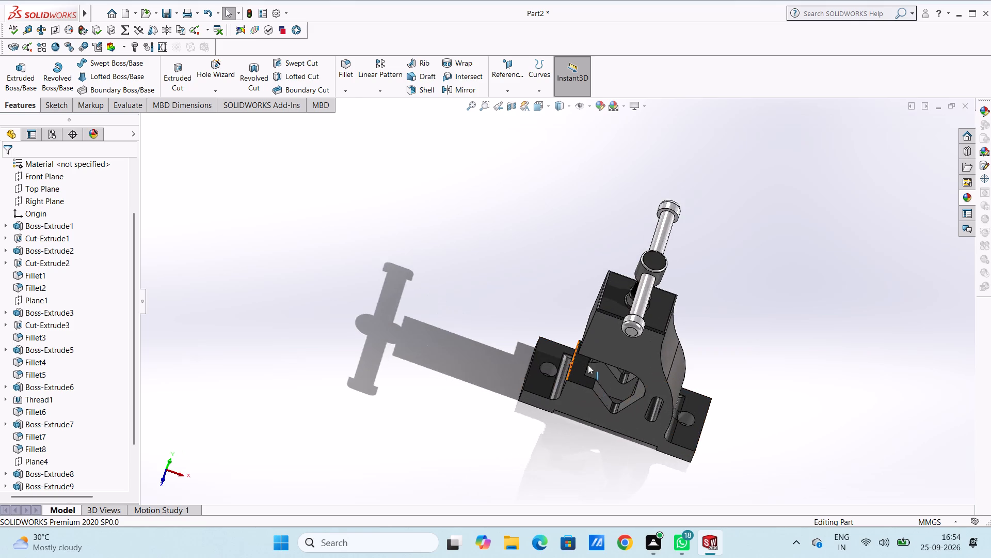
scroll(560, 328, down, 8)
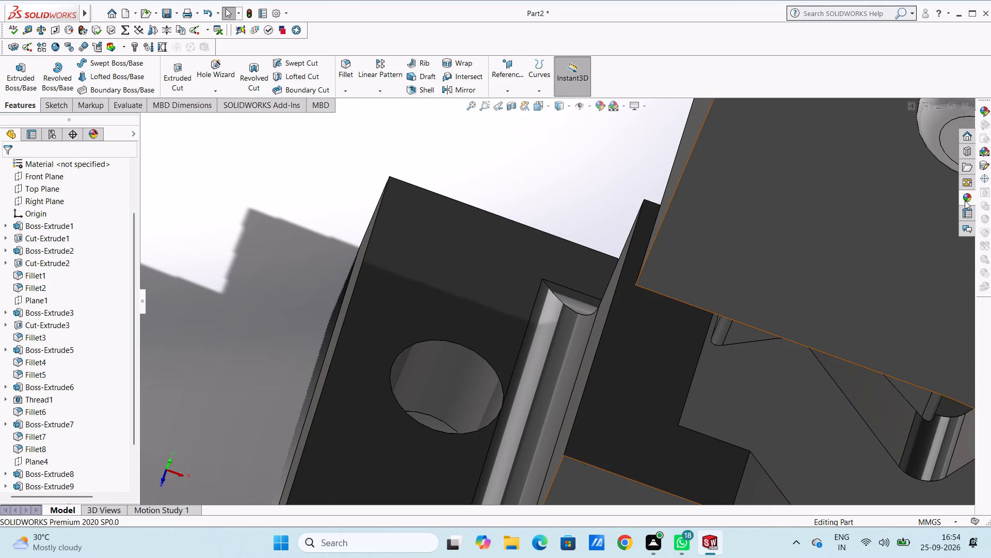
click(965, 200)
click(807, 160)
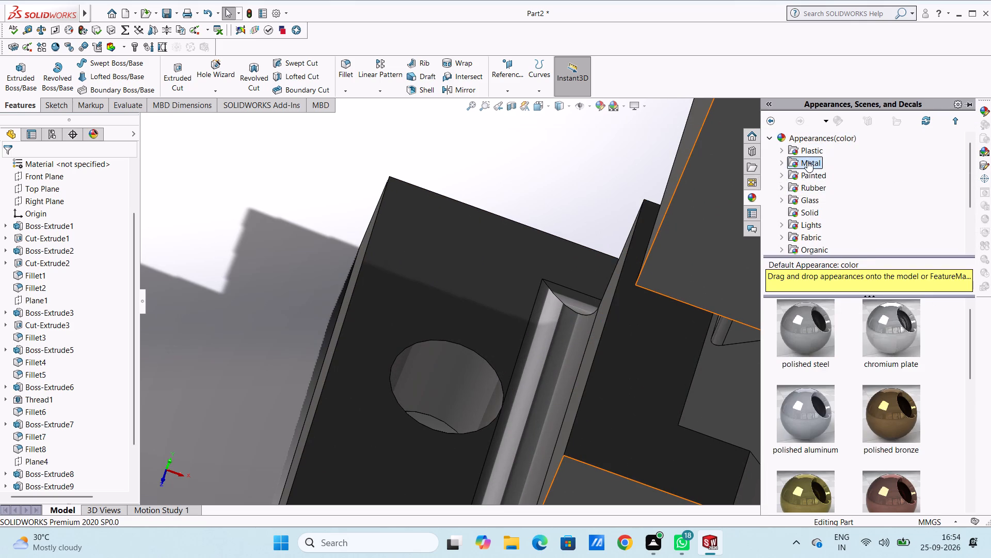
drag(898, 333, 474, 380)
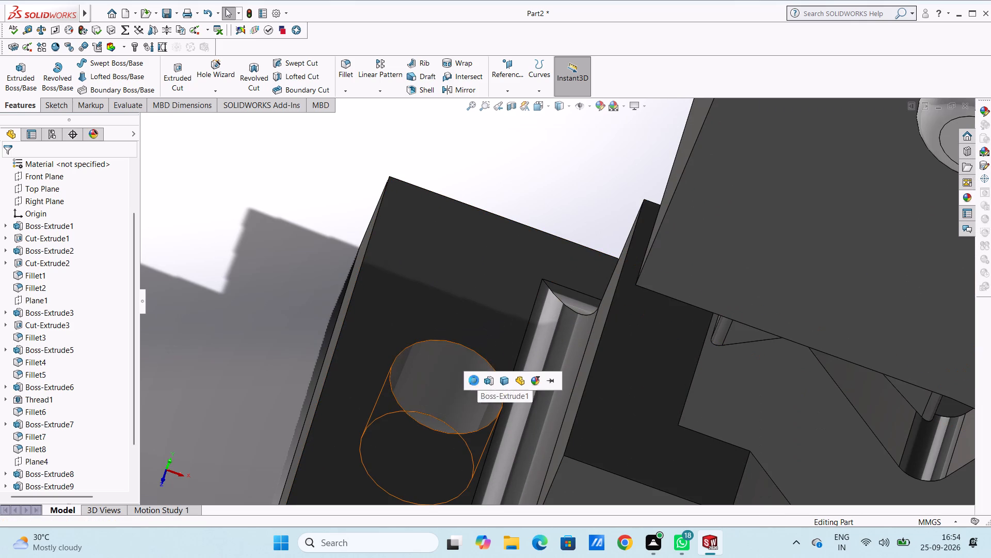
click(474, 380)
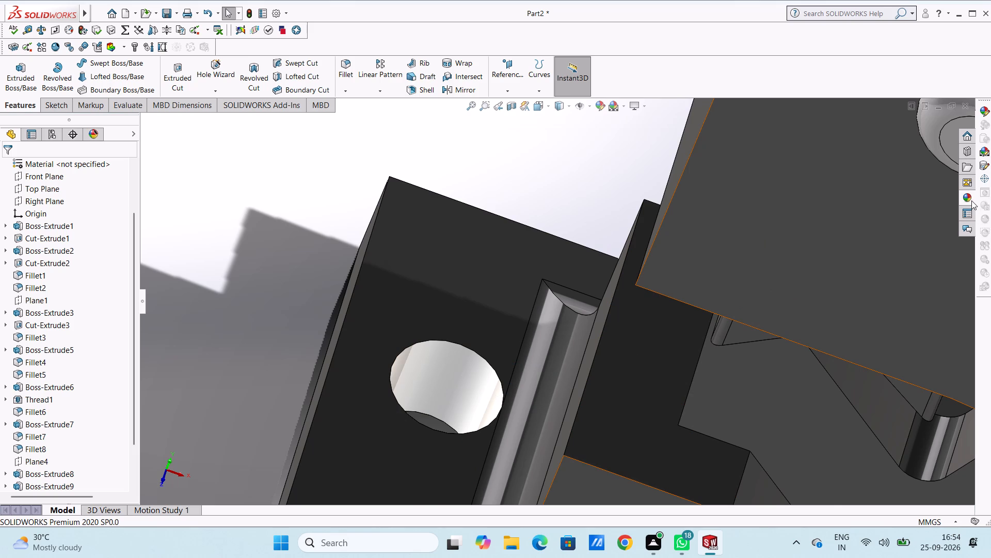
Apply the chromium plate appearance to an inner face of the V-shaped cutout between the base and the jaw.
click(963, 191)
drag(891, 321, 585, 395)
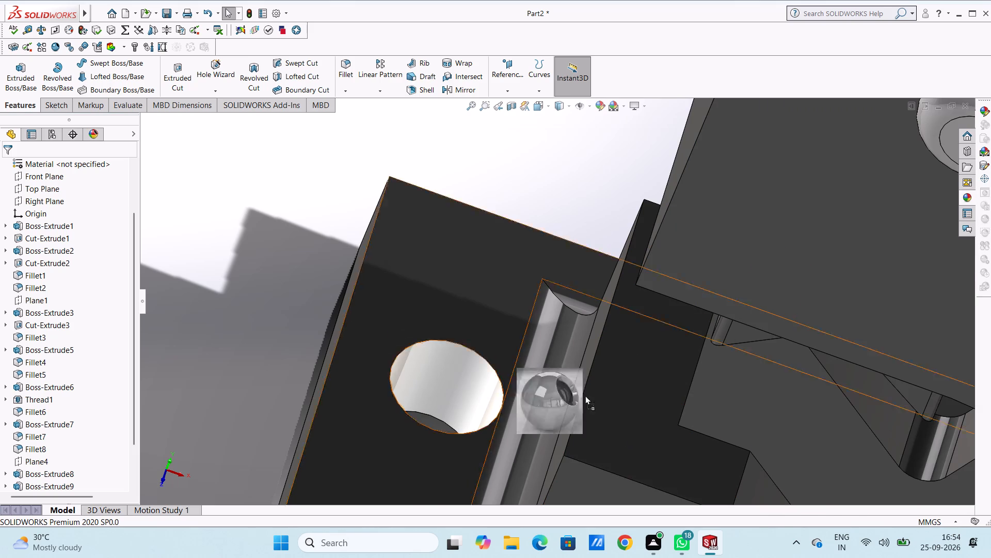
drag(585, 395, 776, 376)
click(776, 377)
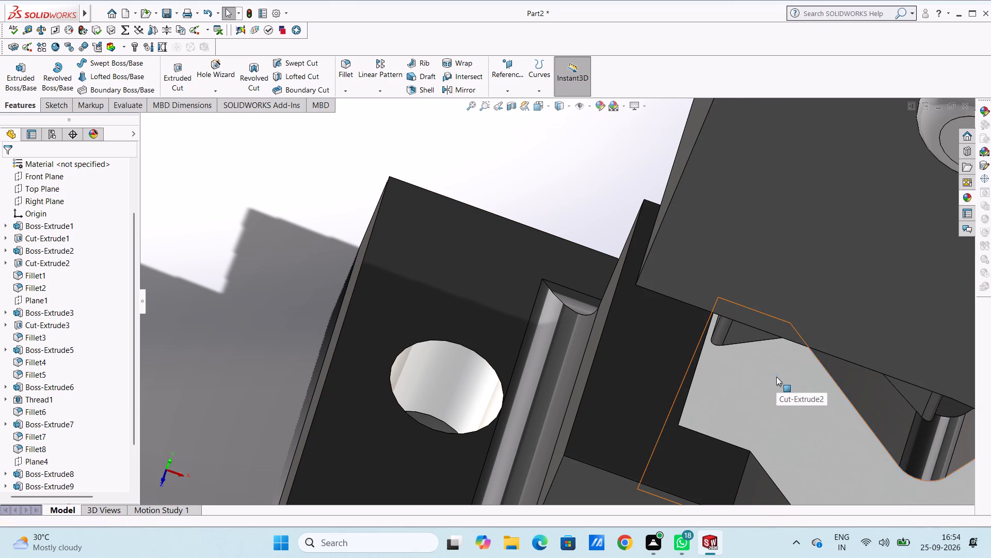
Apply the chromium plate appearance to the adjoining sloped inner face of the V-shaped cutout.
scroll(776, 377, up, 7)
middle_drag(748, 380, 786, 386)
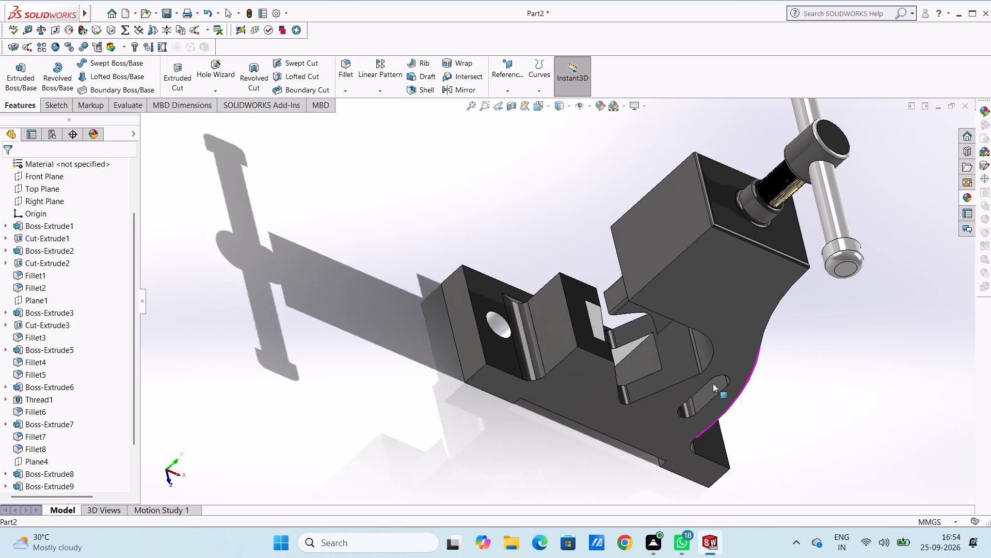
scroll(654, 345, down, 12)
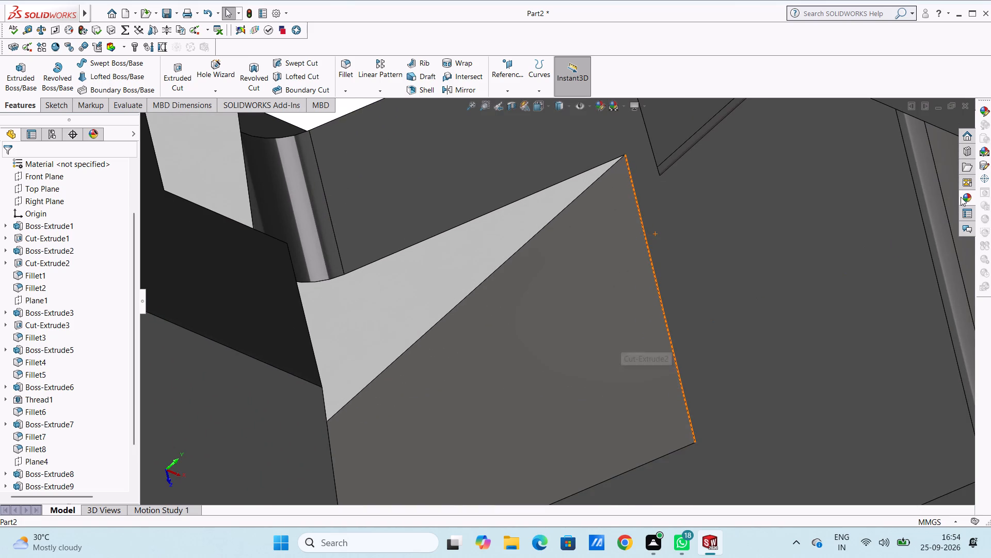
click(968, 200)
drag(892, 324, 561, 328)
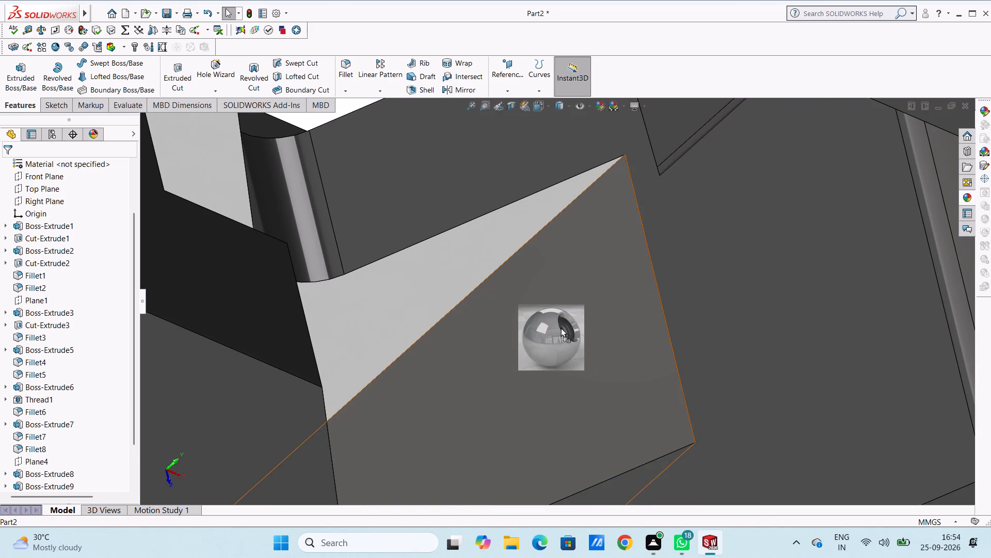
drag(561, 328, 561, 328)
click(561, 328)
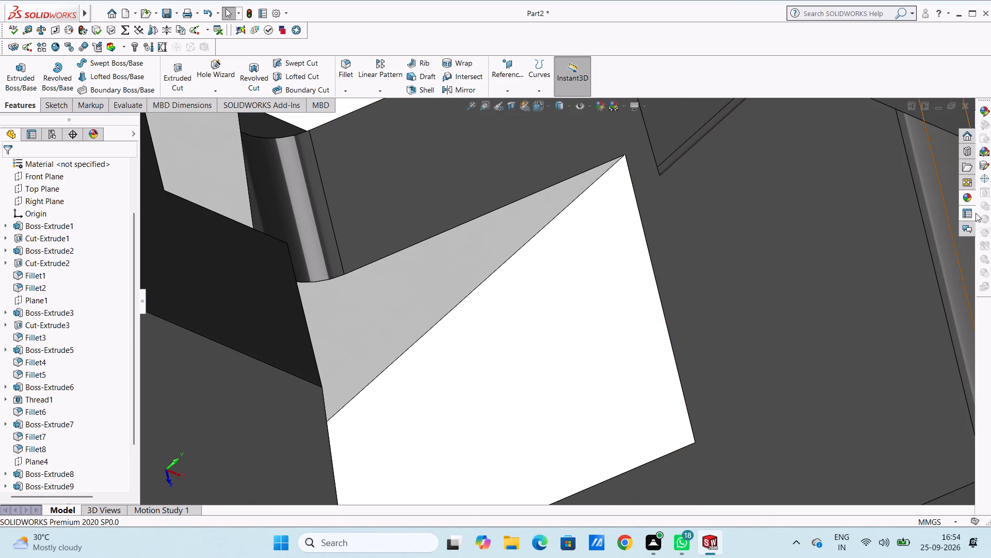
Apply the chromium plate appearance to the dark inner wall of the V-block's rectangular pocket, beside the already plated face, at face level.
middle_drag(712, 275, 645, 266)
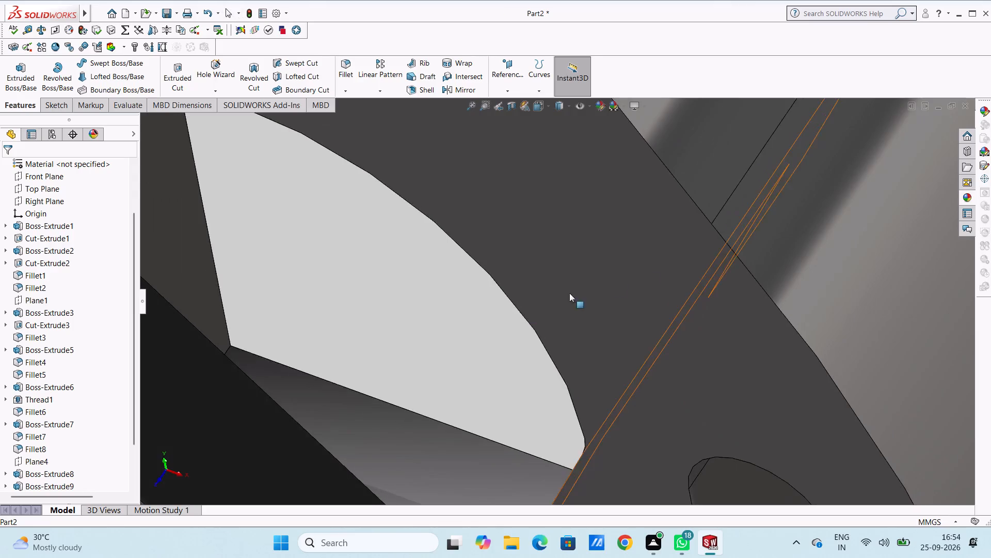
scroll(407, 323, up, 1)
middle_drag(402, 321, 370, 299)
scroll(368, 298, up, 4)
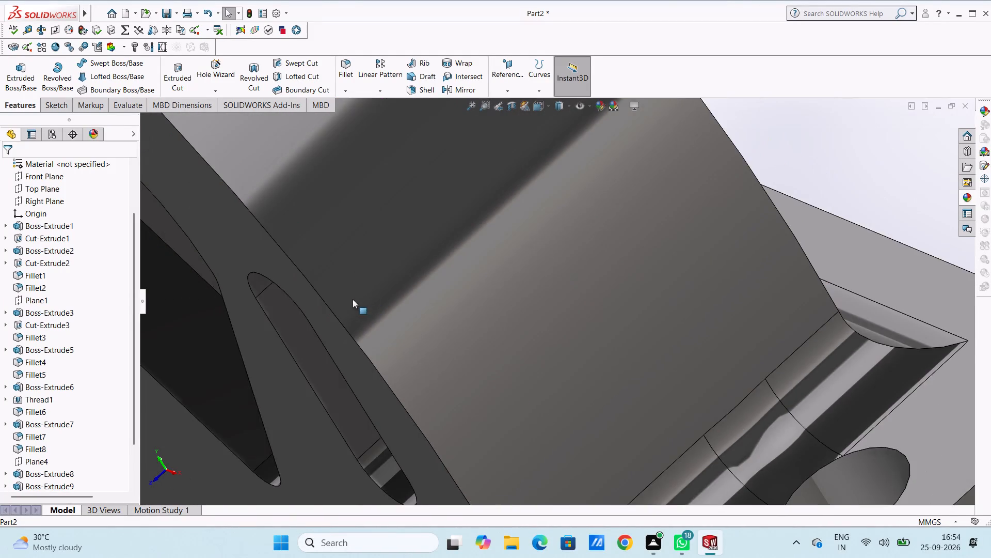
middle_drag(303, 291, 338, 290)
scroll(271, 270, up, 7)
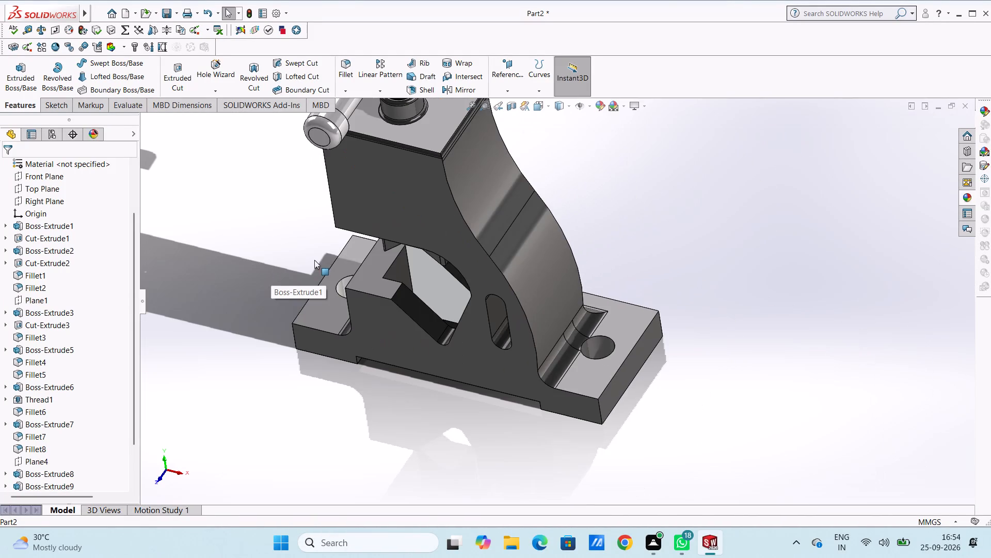
middle_drag(314, 260, 302, 261)
scroll(390, 287, down, 6)
scroll(509, 278, down, 6)
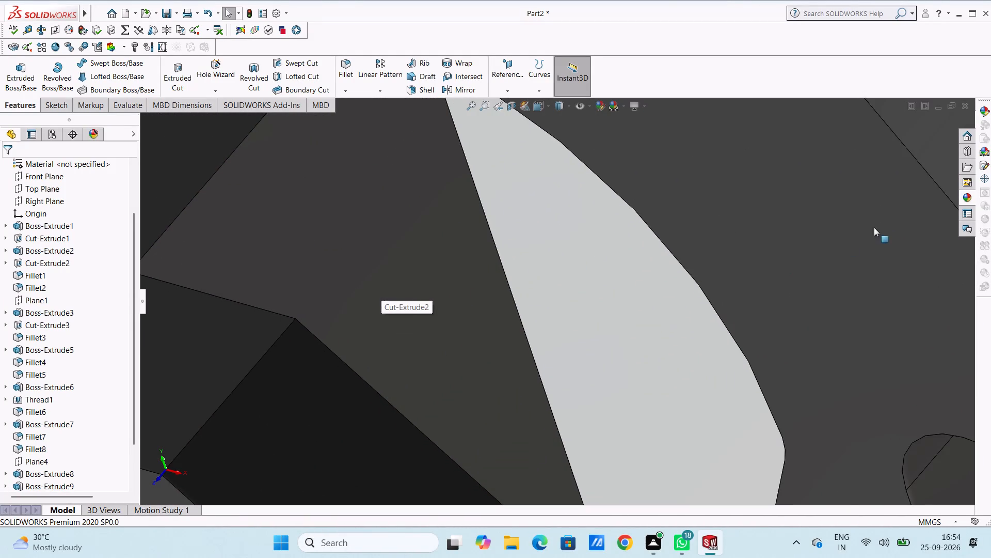
click(968, 198)
drag(885, 333, 758, 314)
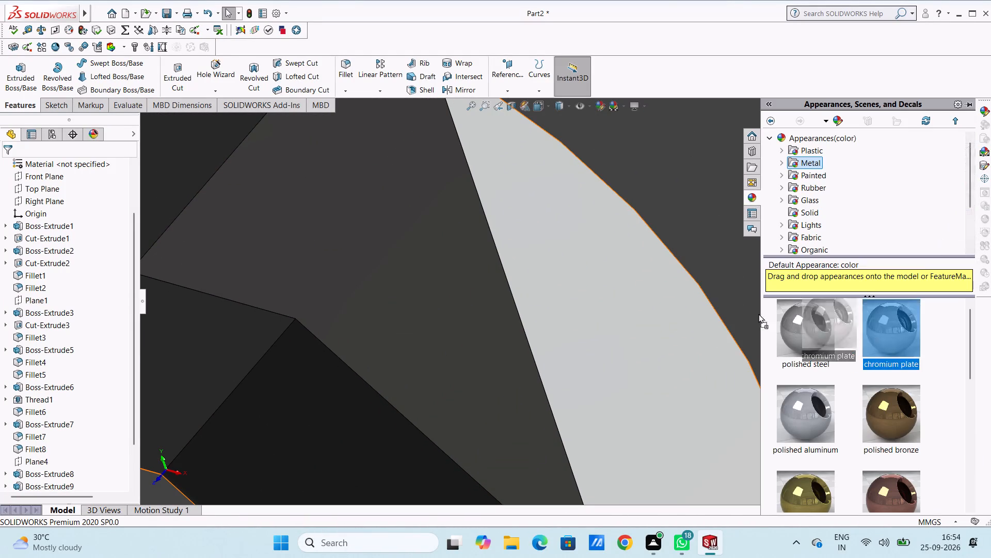
drag(758, 314, 374, 247)
click(371, 246)
Apply the chromium plate appearance to the remaining dark inner wall of the V-block's rectangular pocket, using face-level assignment.
scroll(372, 247, up, 5)
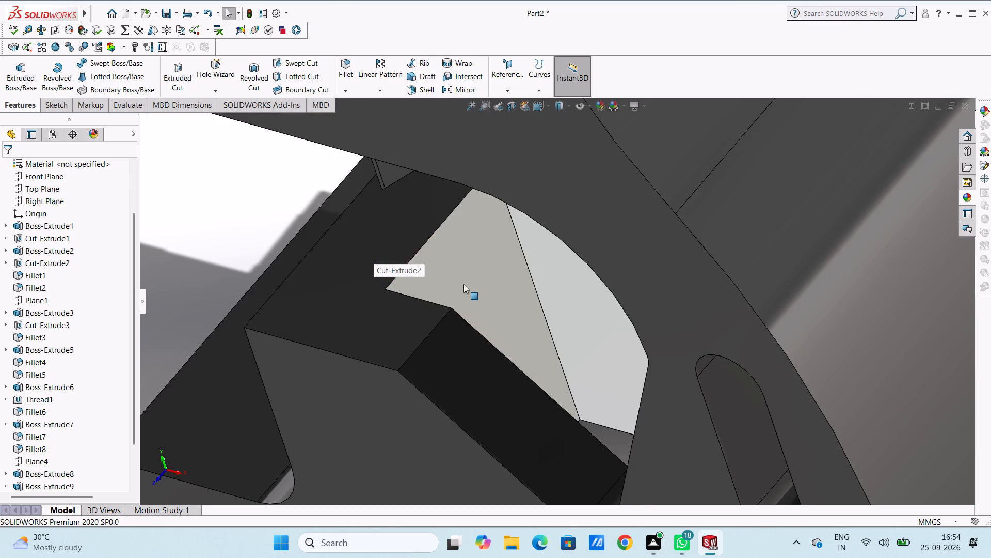
middle_drag(464, 284, 534, 460)
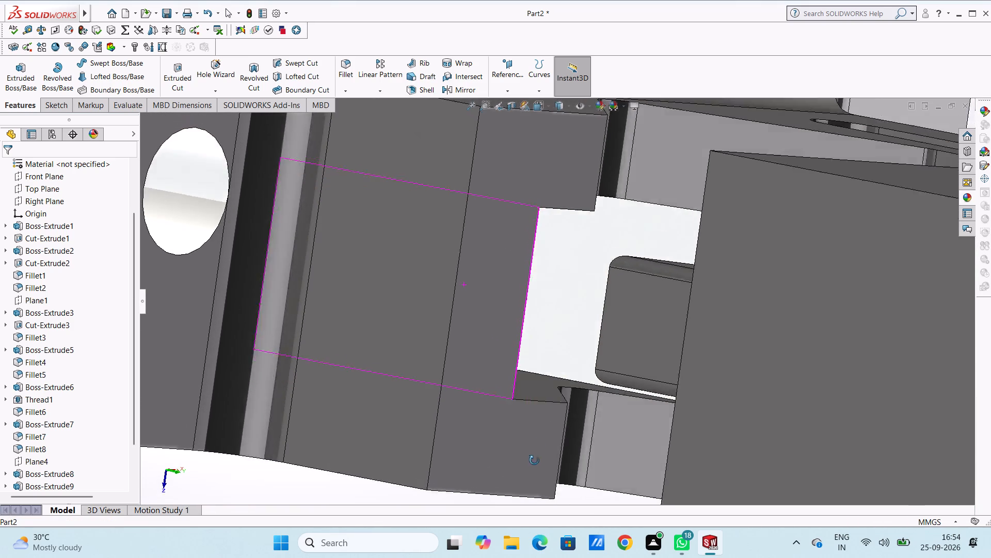
middle_drag(534, 460, 532, 474)
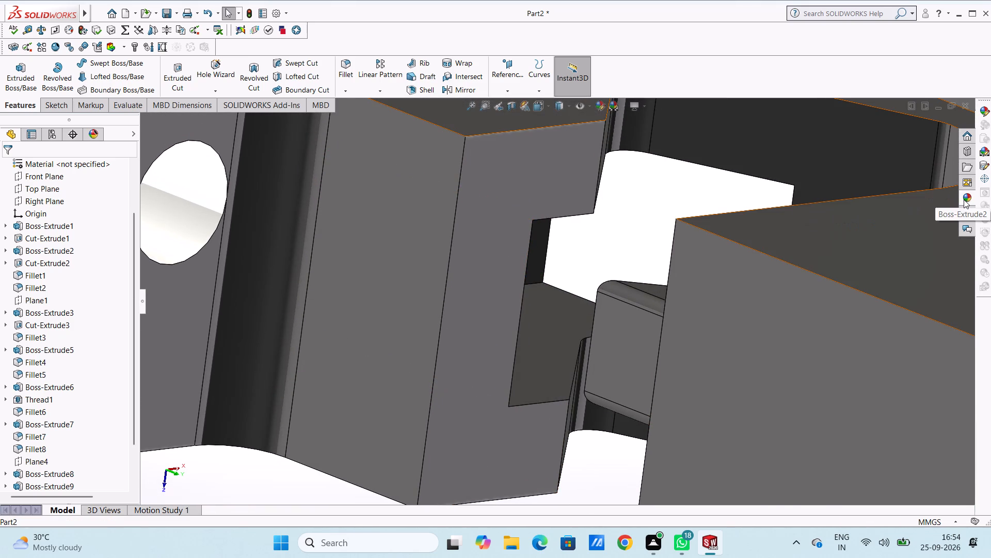
click(964, 199)
drag(901, 333, 569, 342)
click(569, 342)
Apply the chromium plate appearance to one flat inner side face of the slanted slot through the clamp's arm.
scroll(591, 284, up, 8)
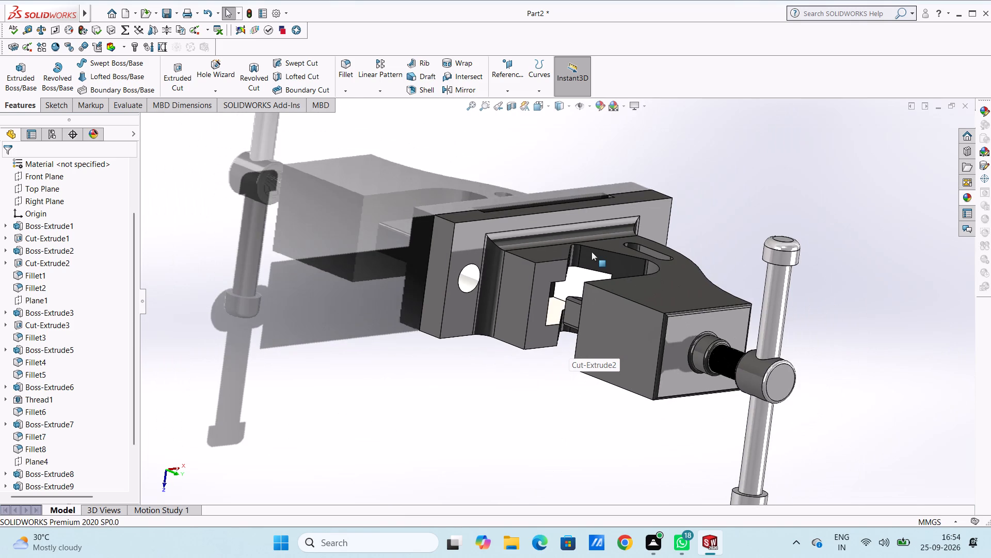
middle_drag(598, 231, 596, 151)
middle_drag(544, 302, 530, 200)
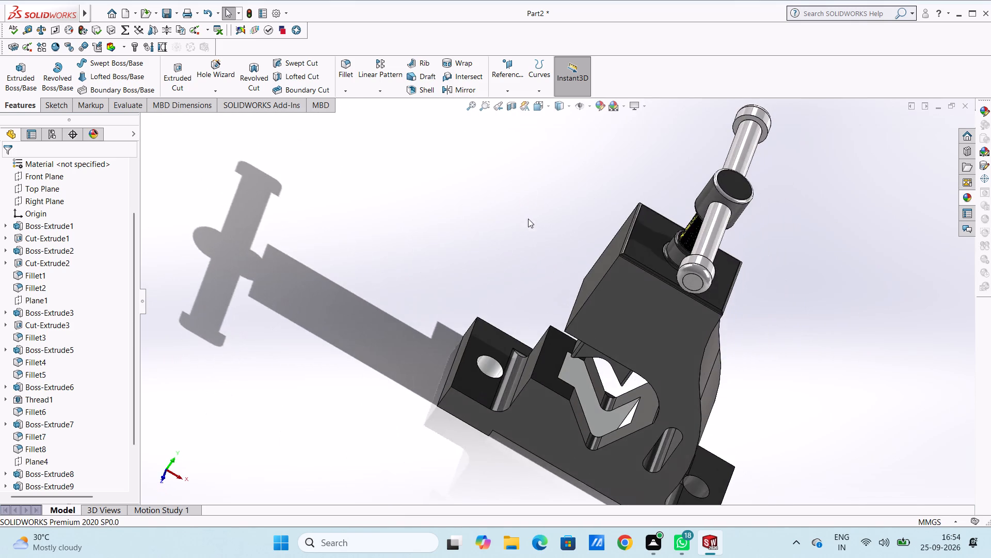
middle_drag(522, 311, 515, 222)
middle_drag(512, 326, 518, 366)
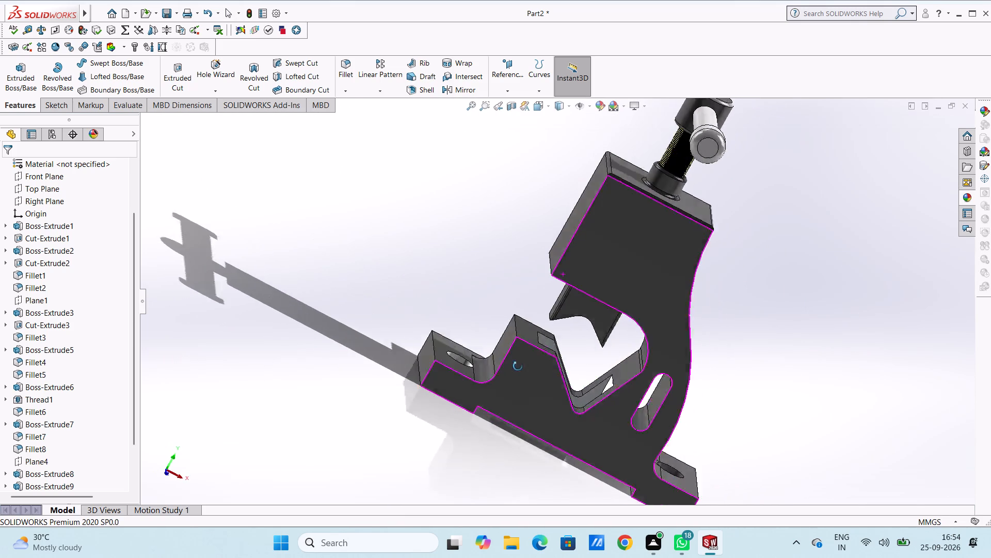
middle_drag(518, 366, 497, 367)
scroll(691, 408, down, 5)
scroll(600, 389, down, 5)
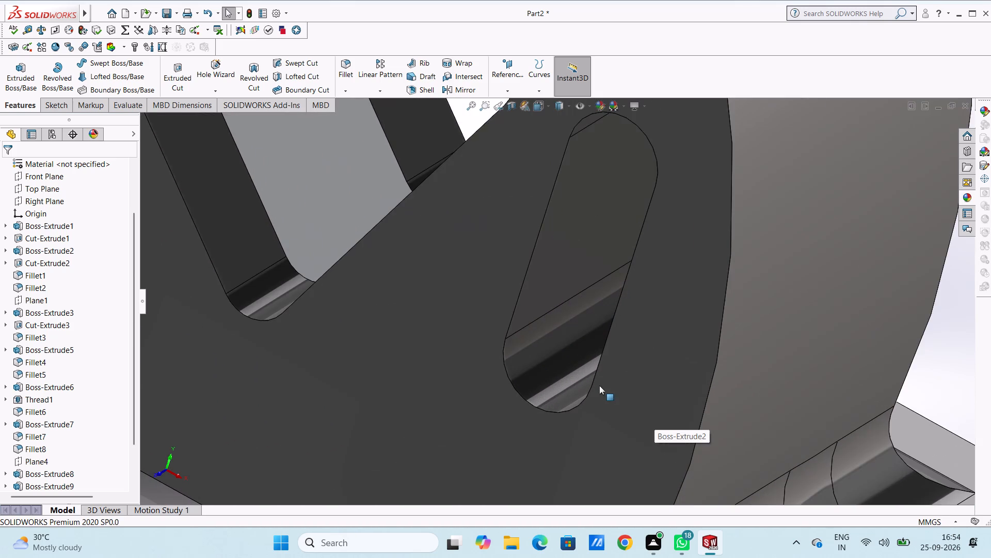
click(965, 192)
drag(889, 331, 561, 182)
click(560, 182)
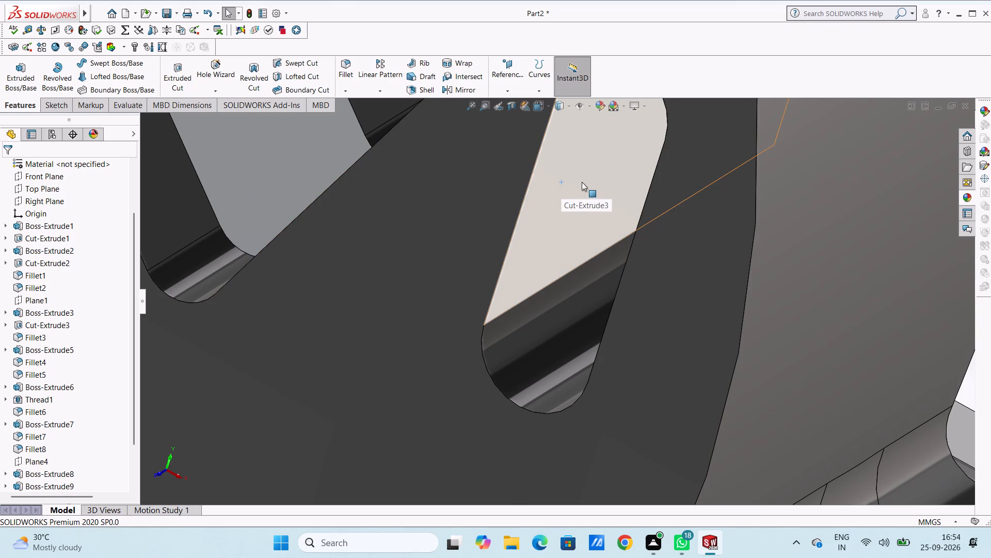
Apply the chromium plate appearance to the rounded lower end face inside the slanted slot.
middle_drag(606, 187, 617, 194)
middle_drag(620, 196, 632, 203)
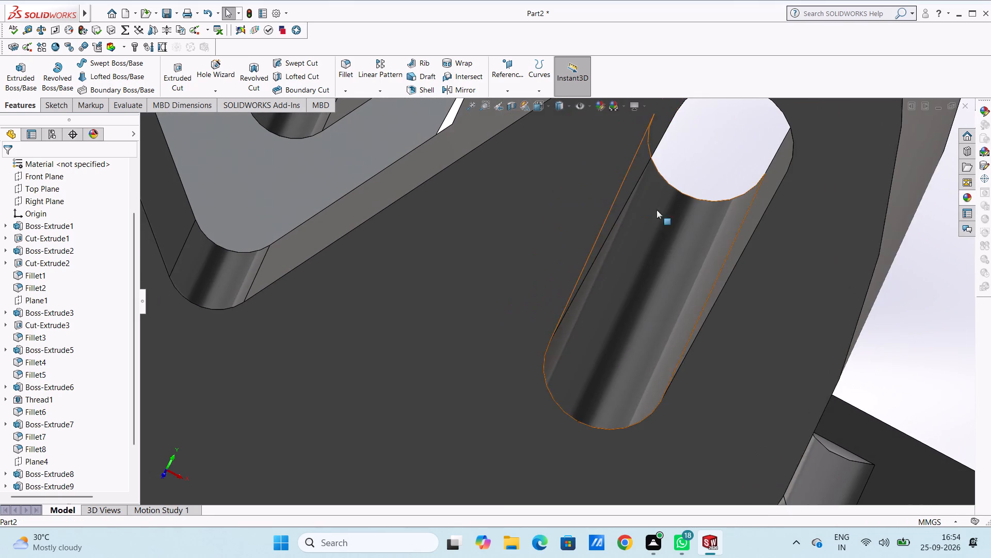
click(963, 197)
drag(896, 323, 647, 351)
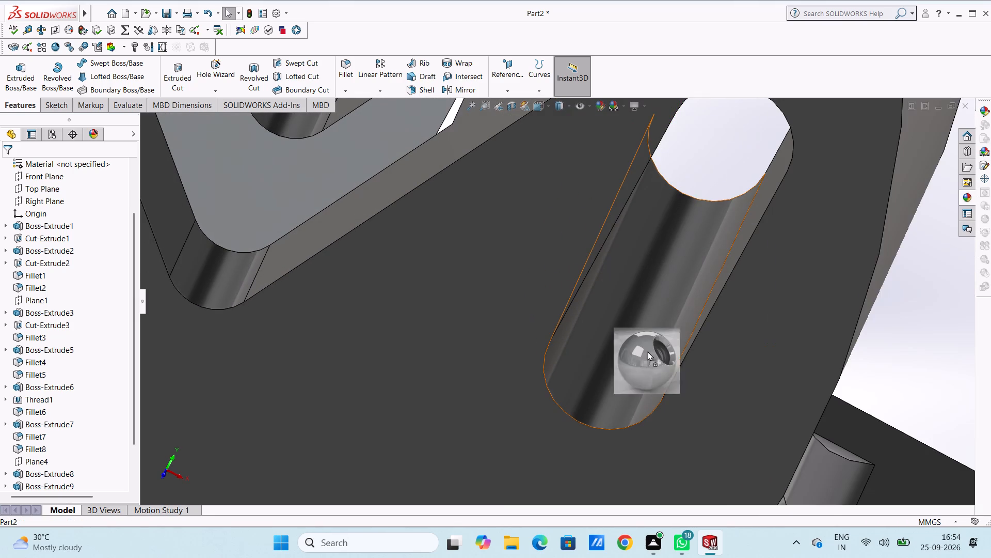
drag(647, 351, 642, 353)
click(642, 353)
Apply the chromium plate appearance to the opposite flat inner side face of the slanted slot.
scroll(676, 282, up, 1)
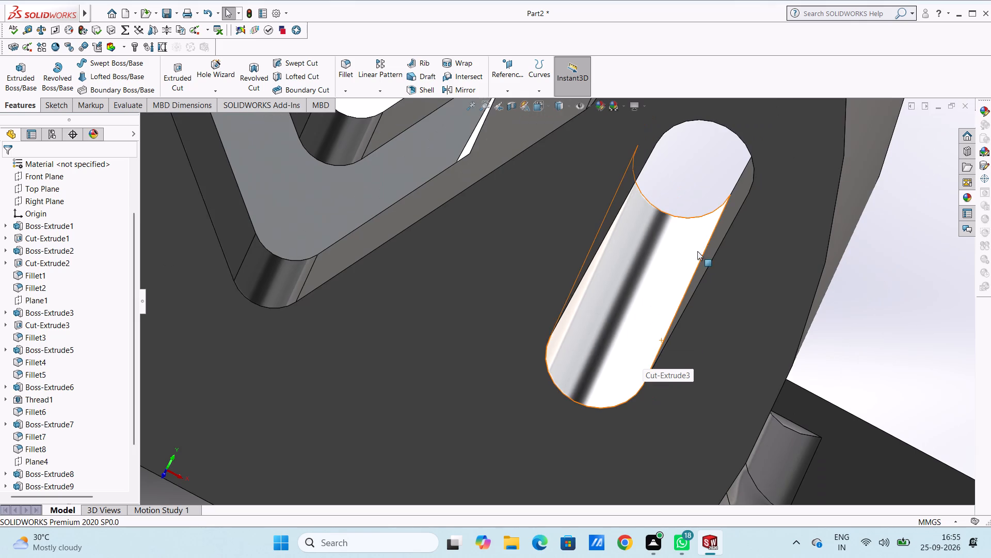
middle_drag(713, 234, 734, 196)
scroll(862, 88, down, 5)
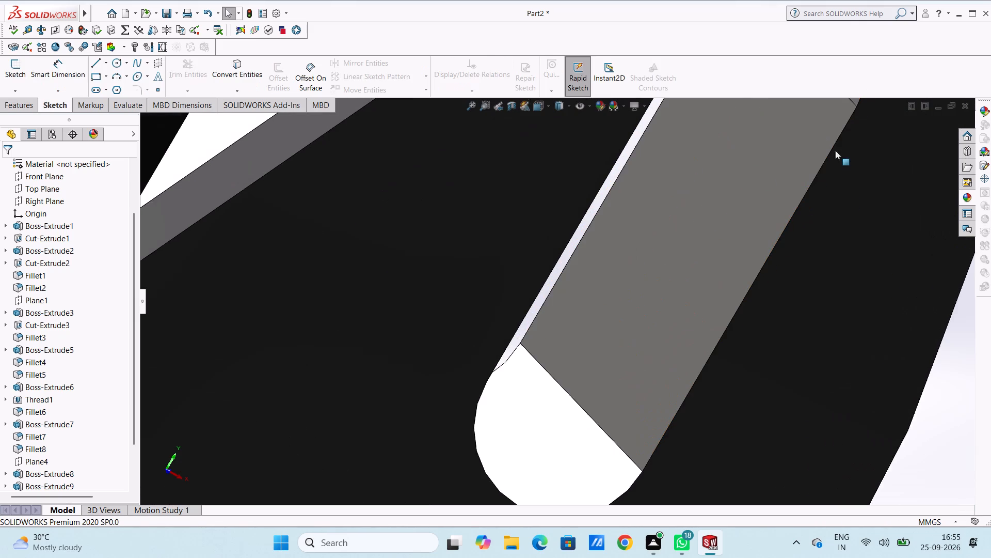
click(964, 200)
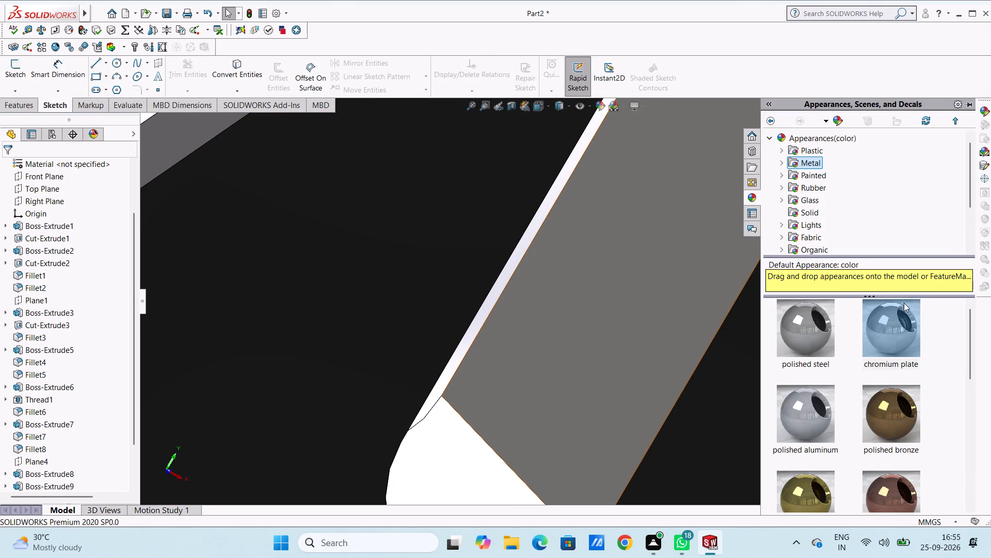
drag(893, 326, 679, 265)
click(679, 265)
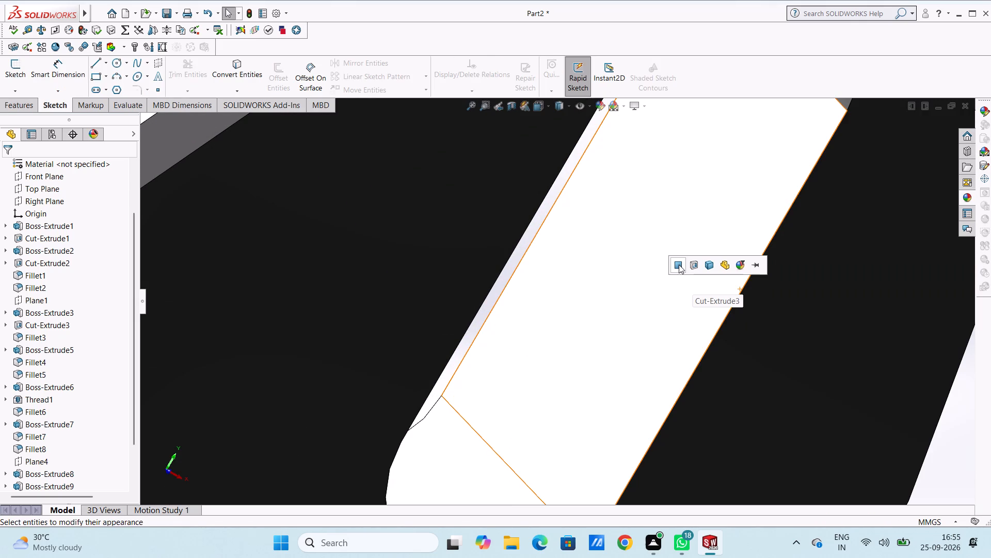
Apply the chromium plate appearance to the rounded upper end face inside the slanted slot.
scroll(667, 251, up, 3)
middle_drag(665, 245, 652, 215)
scroll(656, 200, up, 6)
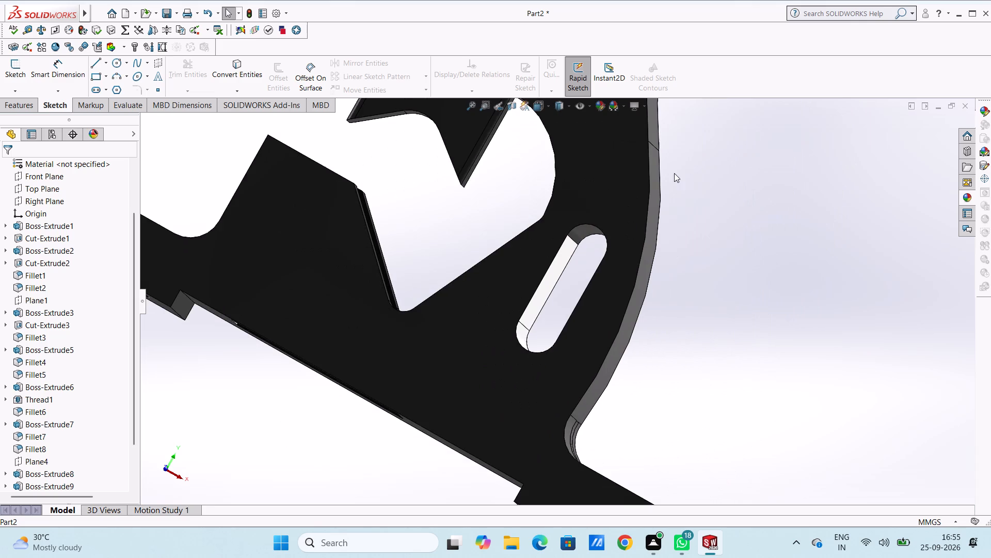
middle_drag(612, 199, 627, 199)
scroll(586, 223, down, 6)
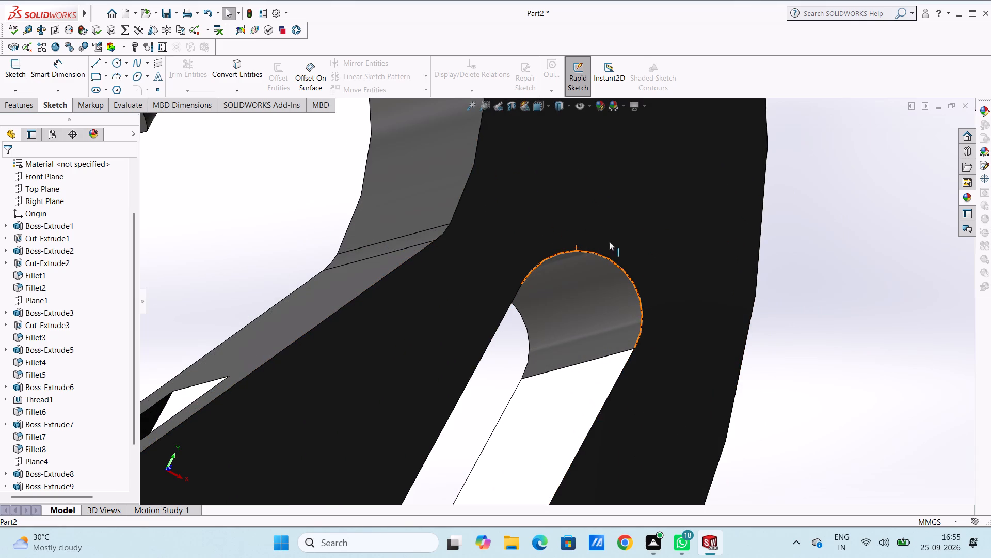
click(966, 201)
drag(891, 335, 607, 288)
click(607, 288)
Apply the chromium plate appearance to the inner face of the mounting hole in the base behind the curved arm.
scroll(605, 288, up, 10)
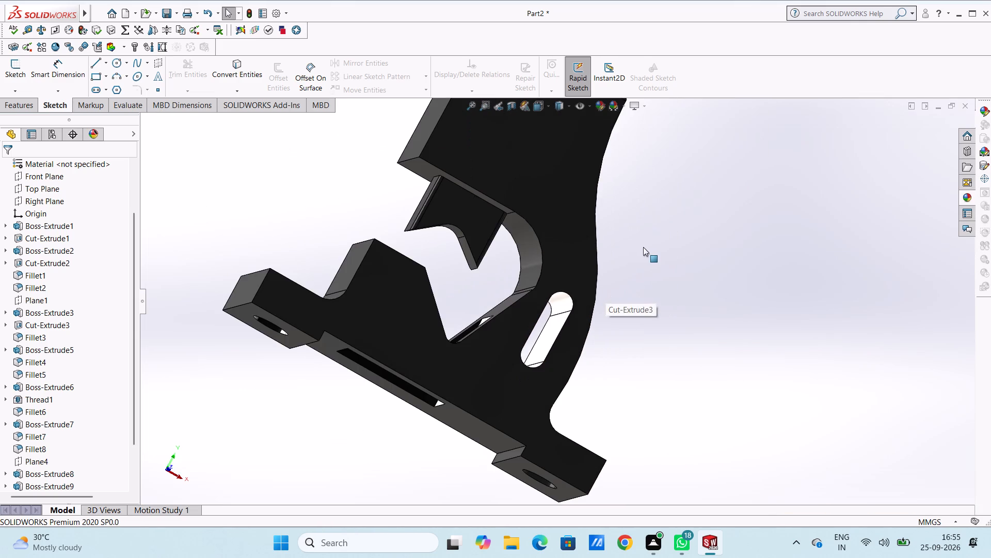
middle_drag(643, 246, 596, 278)
click(738, 274)
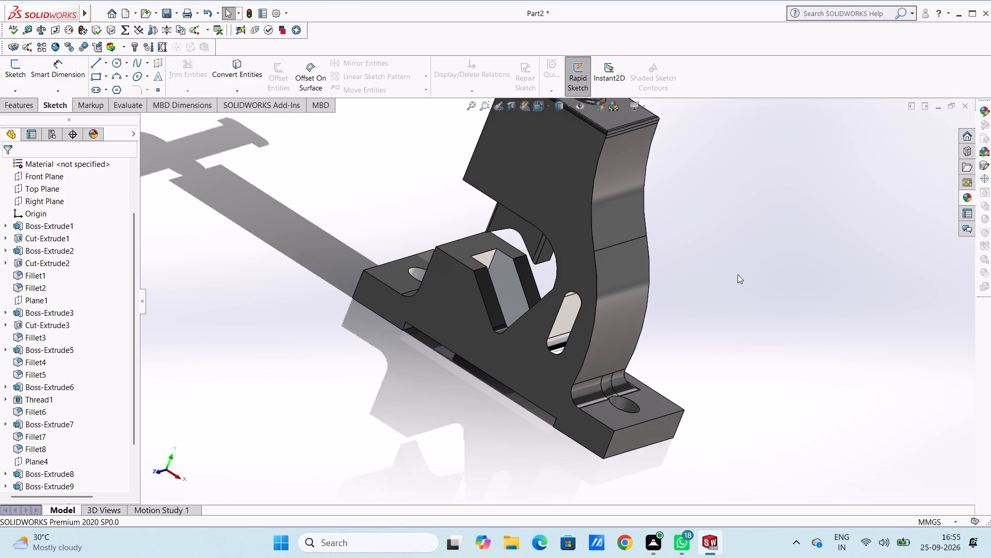
scroll(666, 386, down, 5)
middle_drag(825, 253, 824, 284)
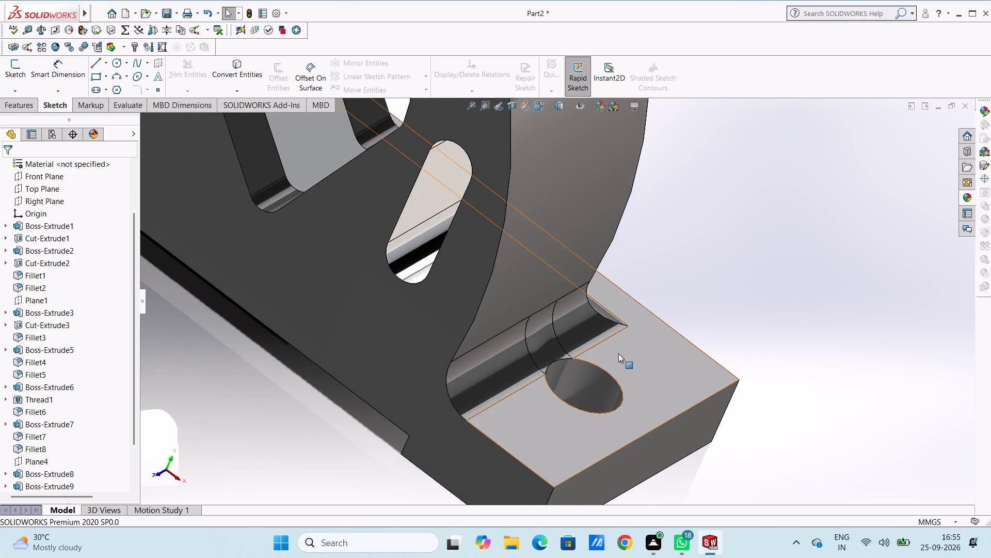
scroll(618, 354, down, 7)
click(967, 197)
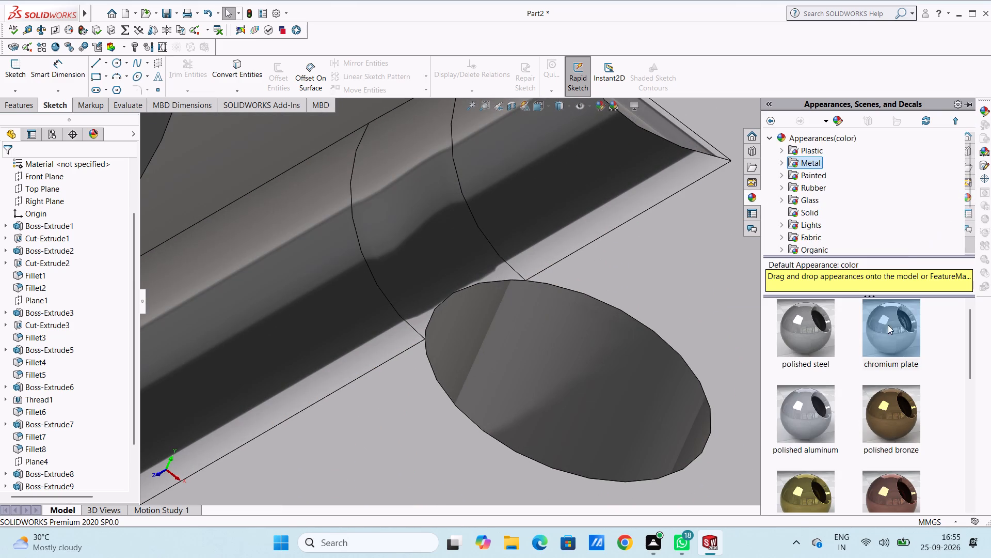
drag(896, 324, 666, 375)
click(663, 373)
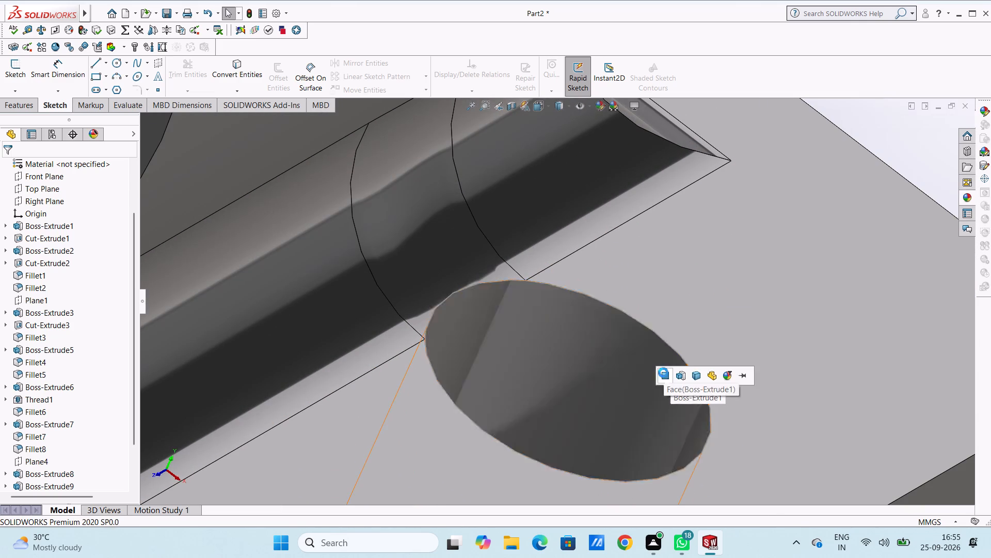
scroll(682, 337, up, 11)
click(742, 247)
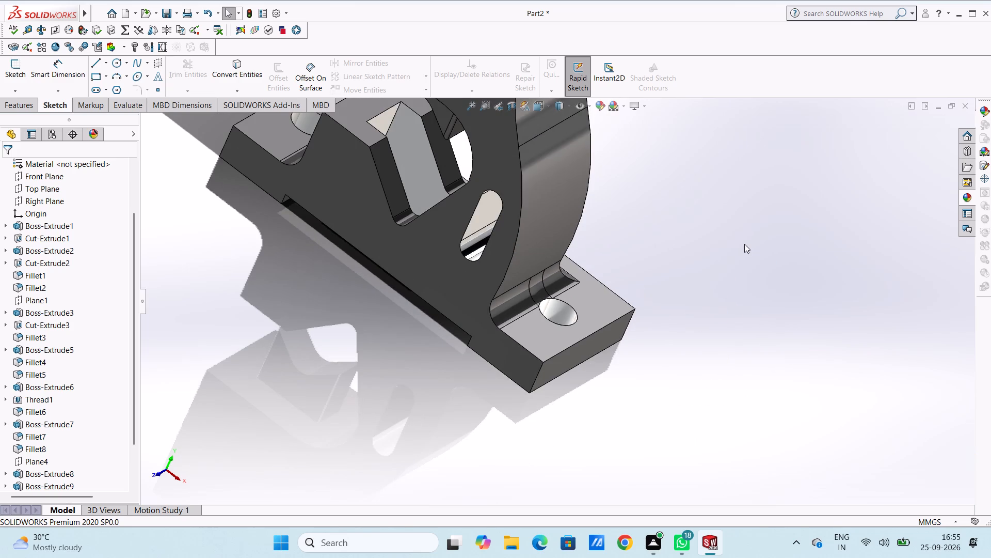
Examine the coloured clamp from the underside and other angles, finishing in the isometric view.
scroll(752, 231, up, 4)
middle_drag(755, 222, 787, 108)
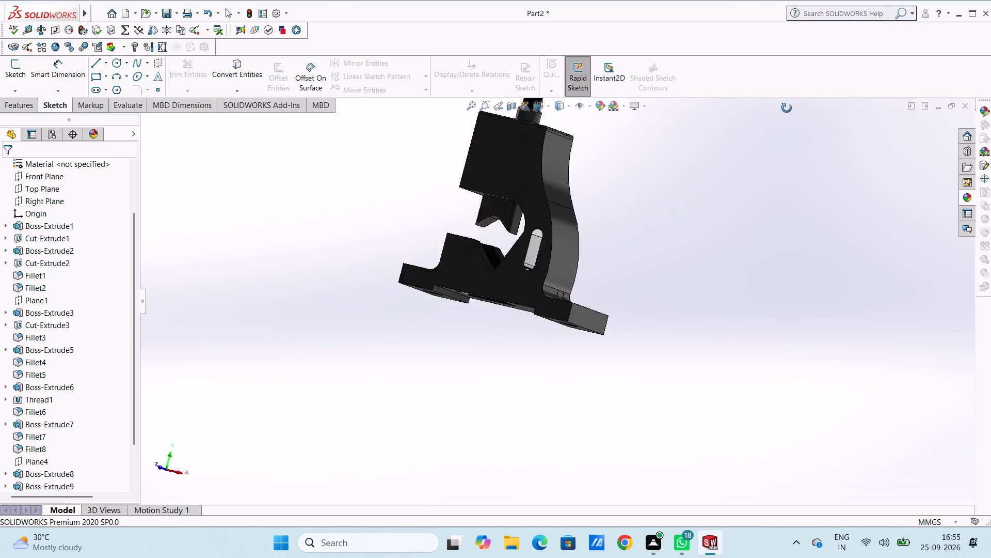
middle_drag(787, 108, 687, 112)
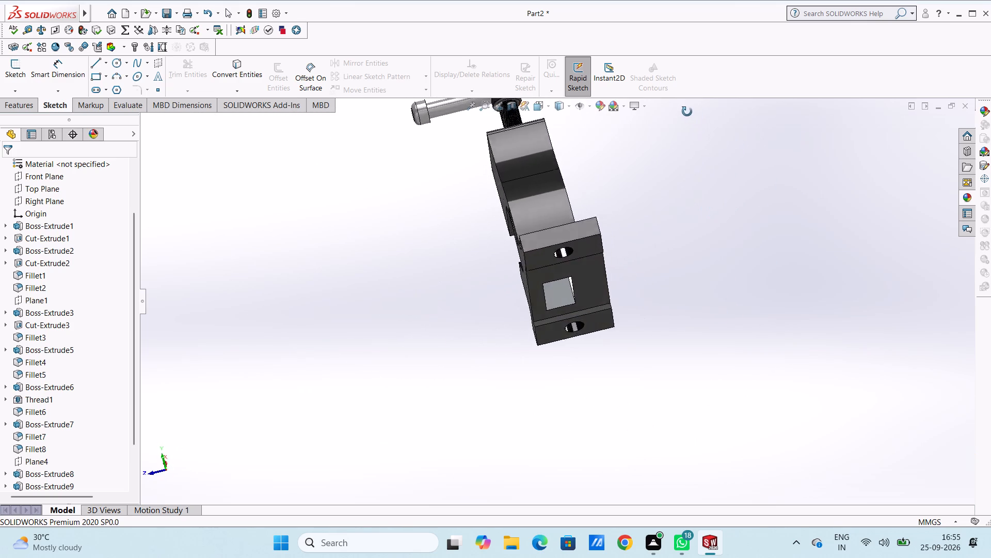
middle_drag(687, 112, 775, 313)
scroll(729, 243, up, 2)
middle_drag(731, 183, 688, 221)
key(ctrl+7)
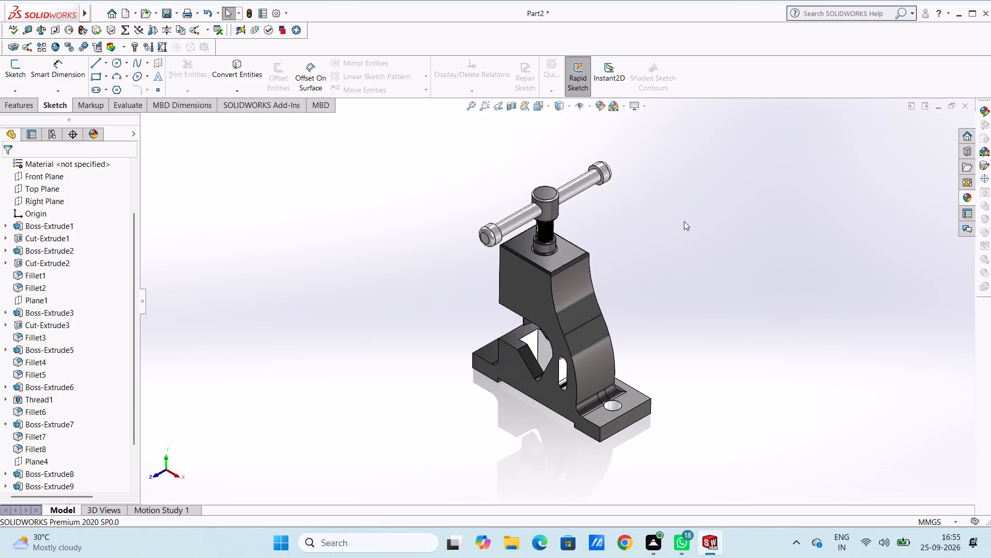
key(Escape)
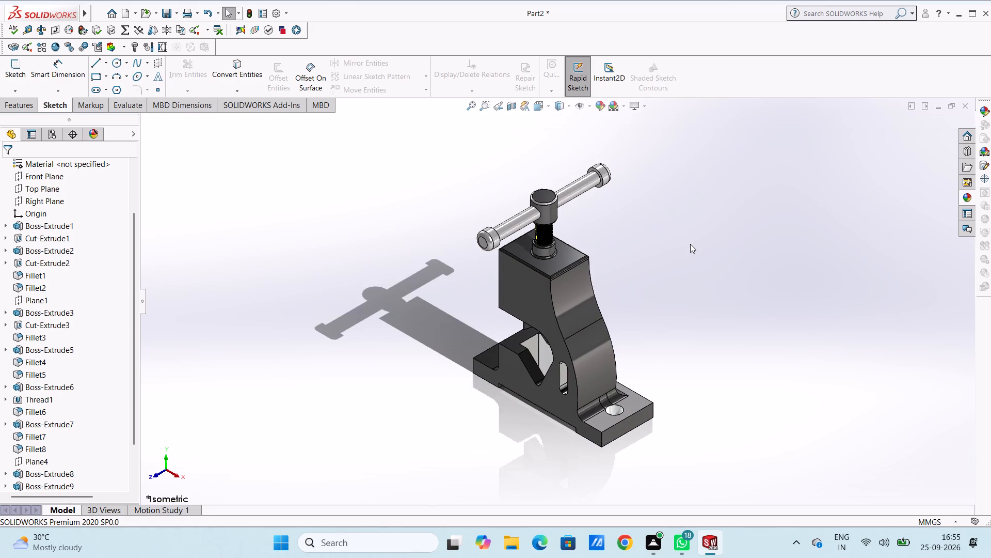
key(Escape)
key(Escape)
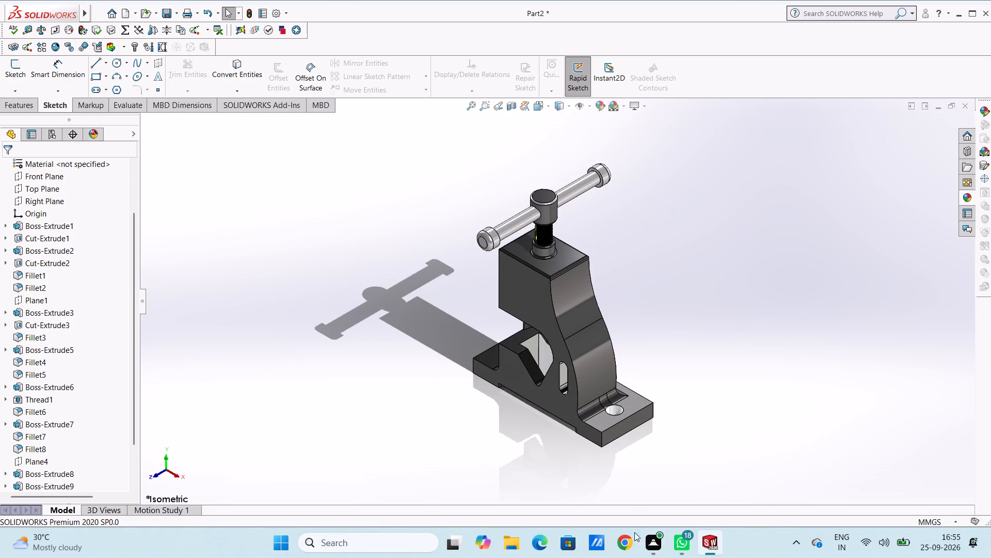
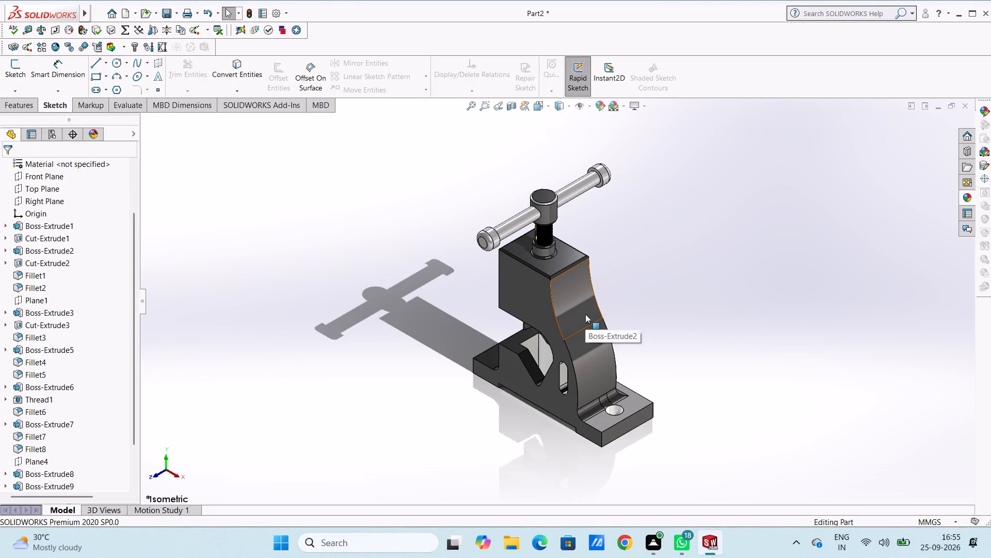
Save the part in the Documents folder as a SOLIDWORKS Part named "tube clamping press".
key(ctrl+s)
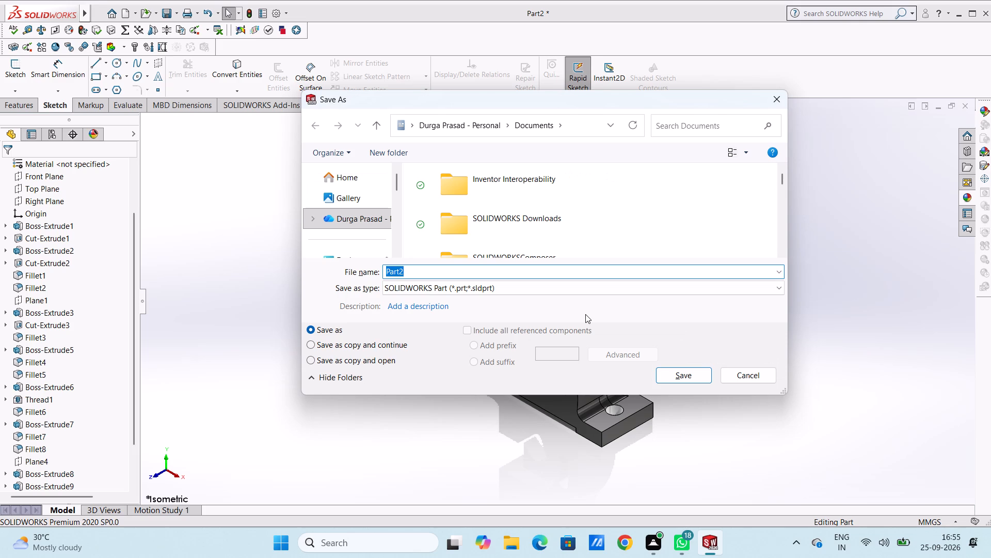
text(tube clamping press)
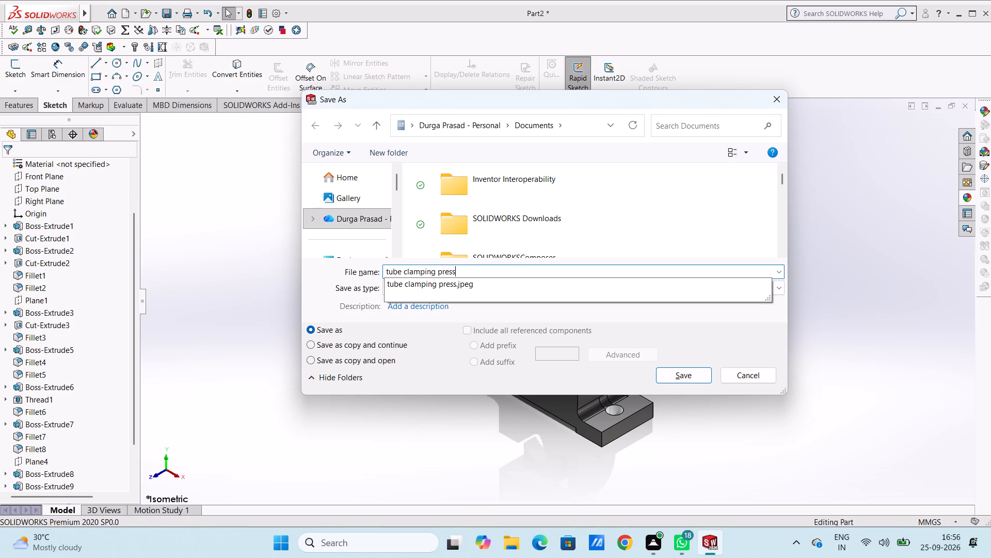
click(669, 378)
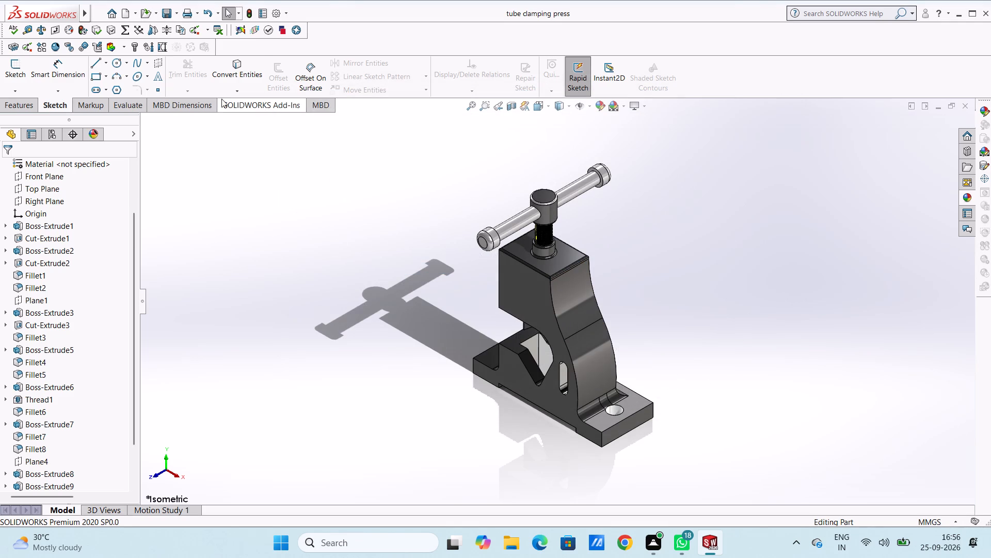
Save a PDF version of the part in Adobe Portable Document Format under the name "tube clamping press".
click(178, 12)
click(182, 36)
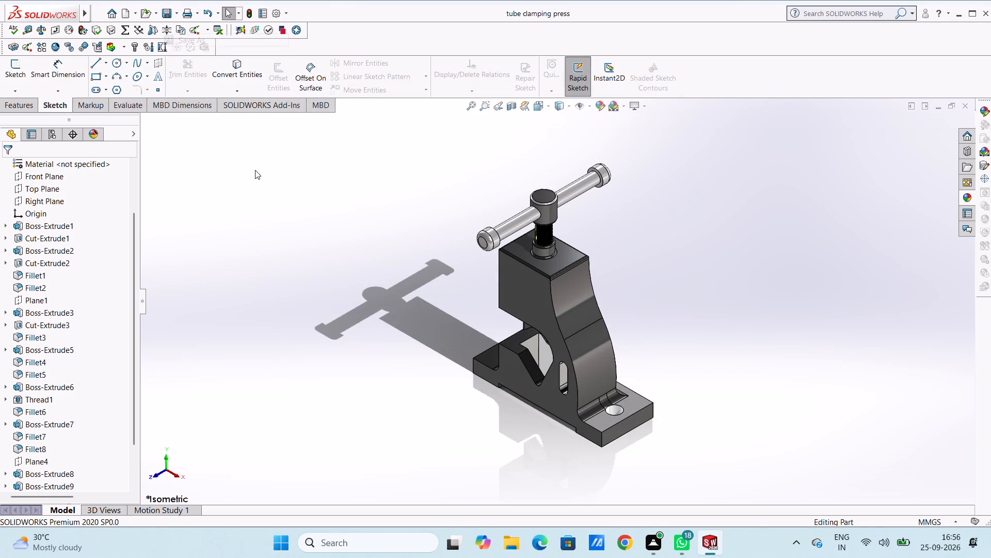
click(491, 286)
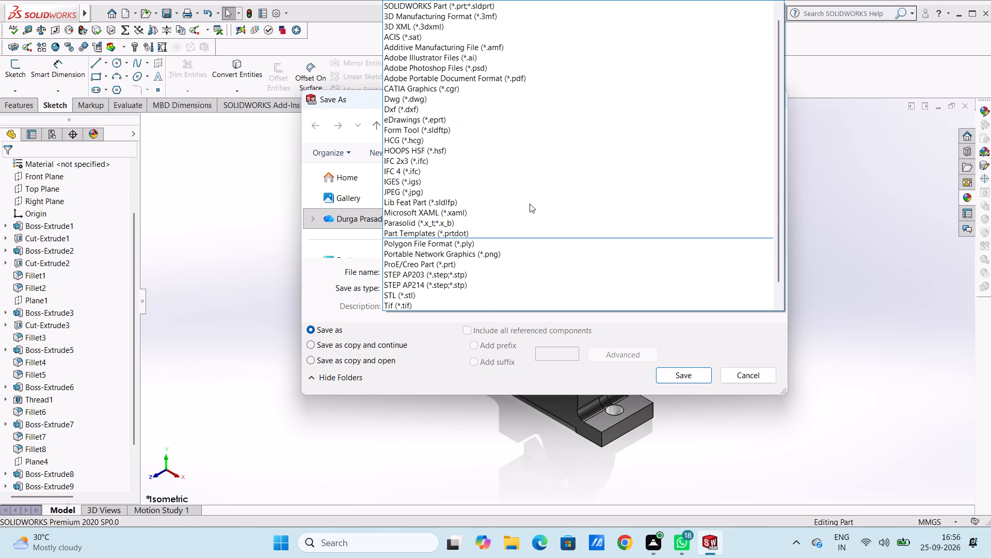
click(558, 81)
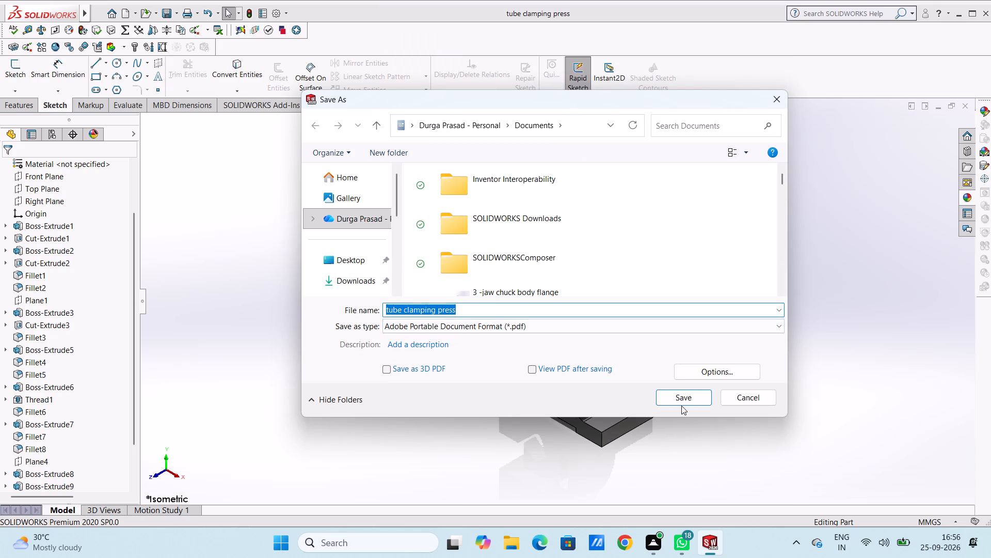
click(682, 393)
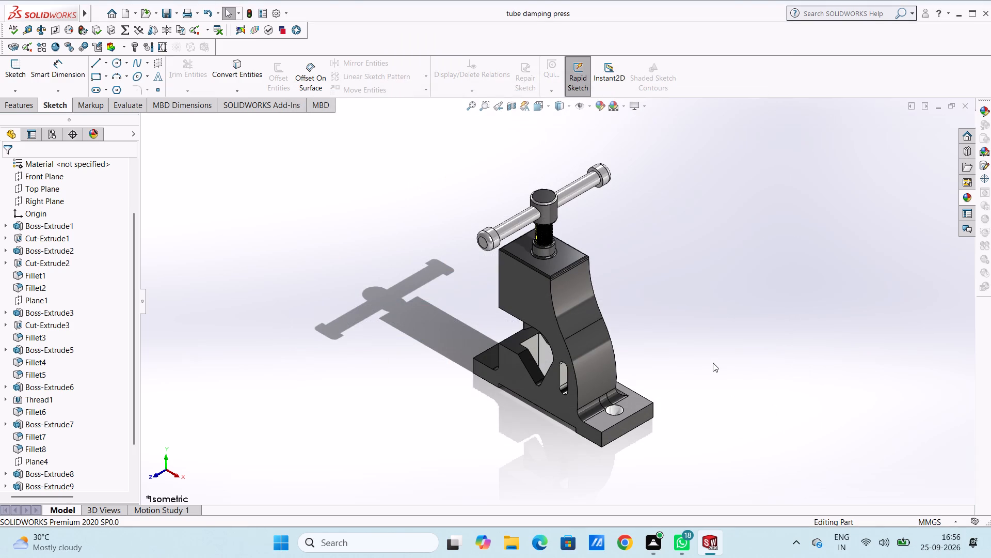